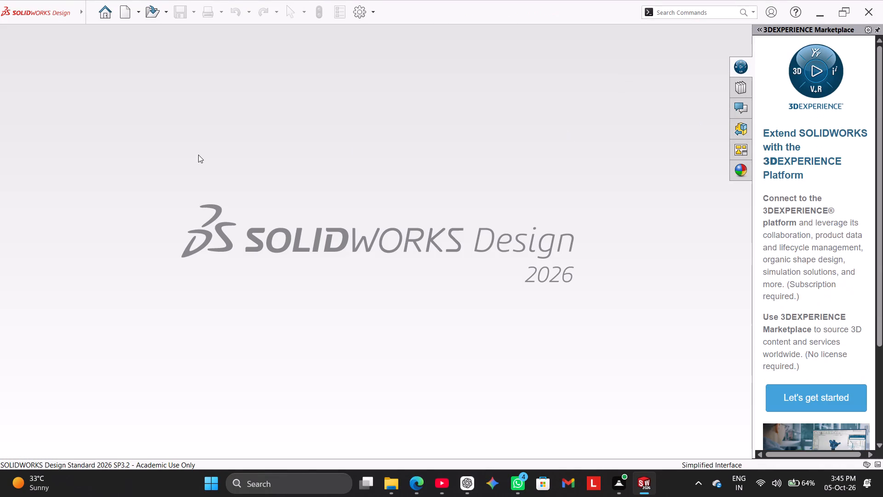
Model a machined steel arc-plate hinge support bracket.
Create a new part document.
{"action": "left_click", "coordinate": [130, 17]}
{"action": "left_click_drag", "start_coordinate": [220, 214], "coordinate": [224, 220]}
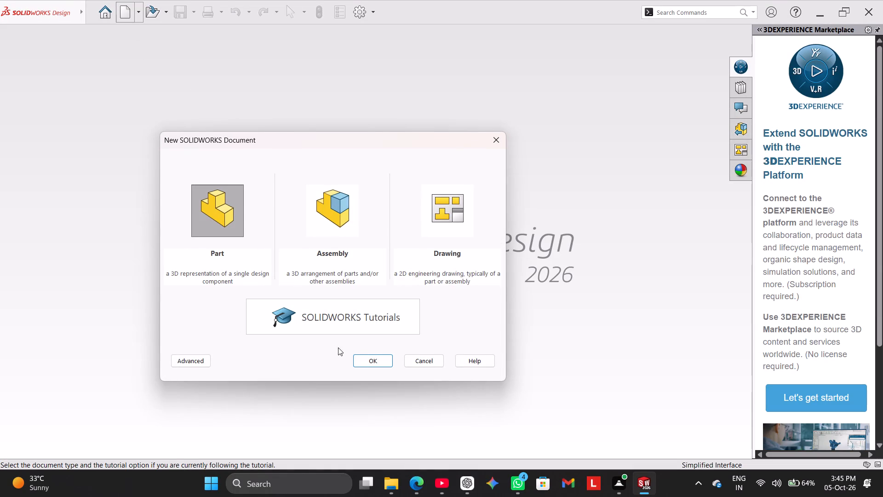
{"action": "left_click", "coordinate": [364, 363]}
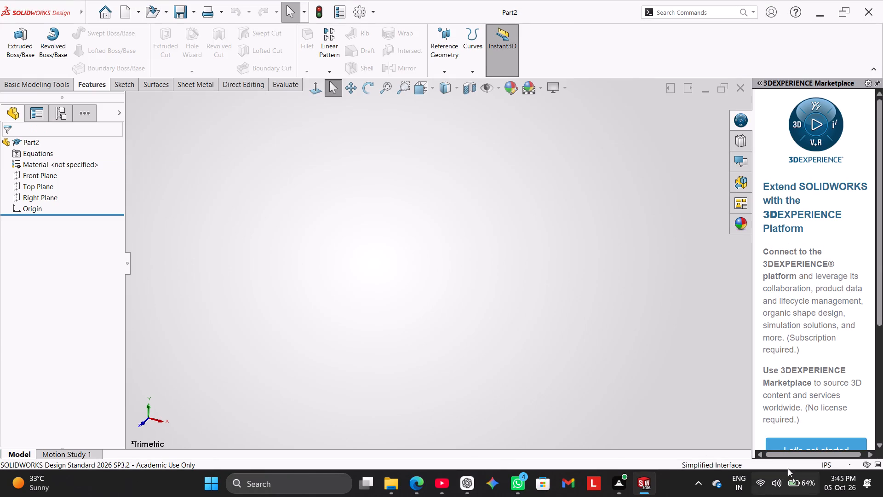
Set the document units to MMGS (millimeter, gram, second).
{"action": "left_click", "coordinate": [803, 464]}
{"action": "left_click", "coordinate": [821, 464]}
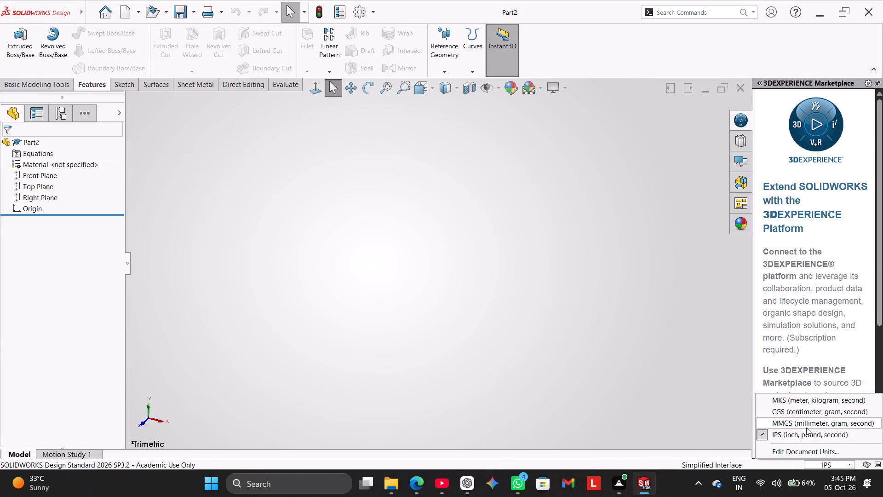
{"action": "left_click", "coordinate": [806, 428]}
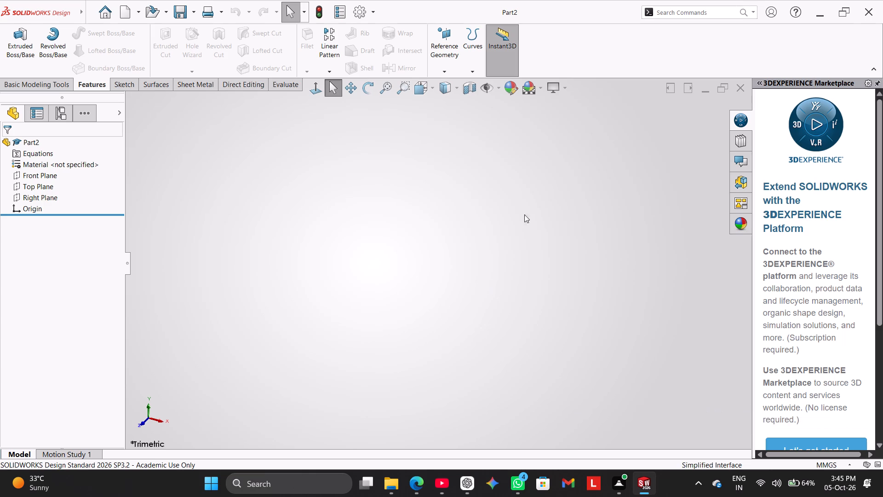
Change the applied scene so the graphics area has a plain white background.
{"action": "double_click", "coordinate": [530, 95]}
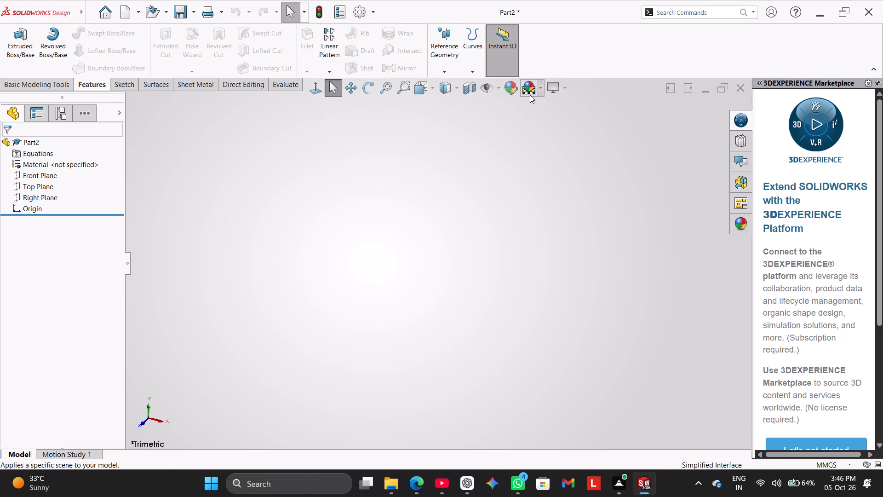
{"action": "left_click", "coordinate": [530, 89]}
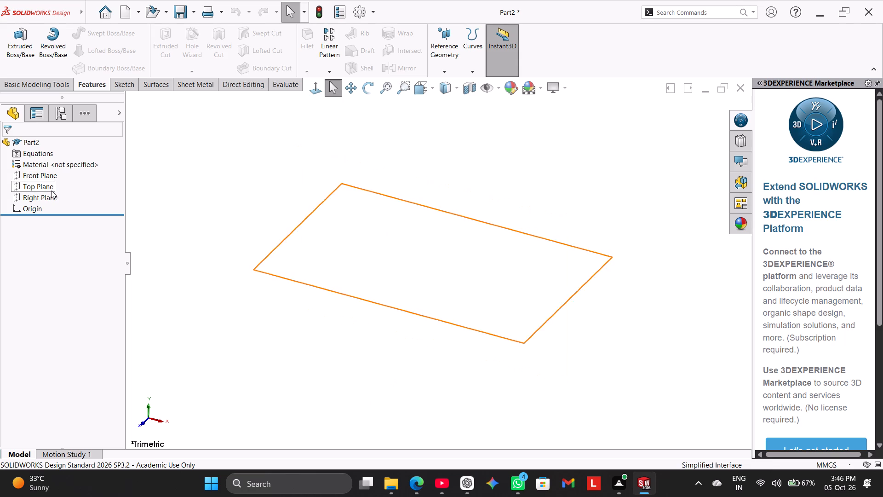
Start a new sketch on the Right Plane.
{"action": "left_click", "coordinate": [52, 193]}
{"action": "left_click", "coordinate": [60, 178]}
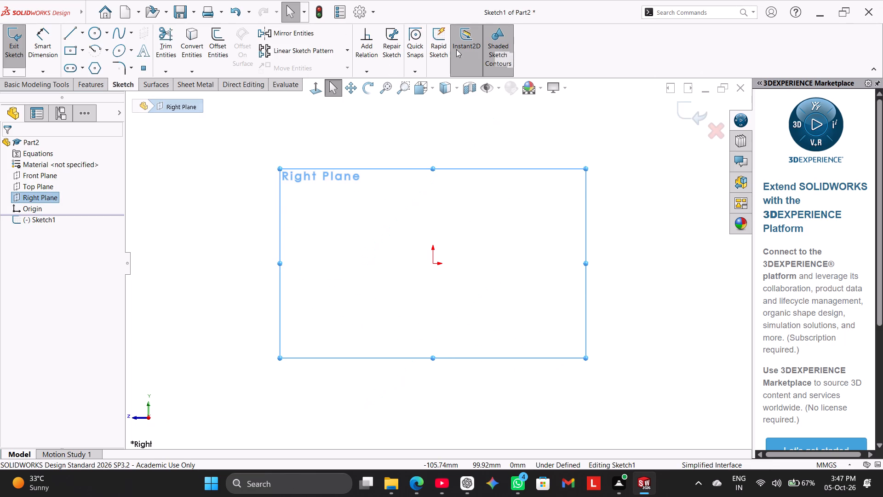
Sketch two concentric circles centred on the origin, with radii of about 24 mm and about 9 mm.
{"action": "left_click", "coordinate": [68, 35]}
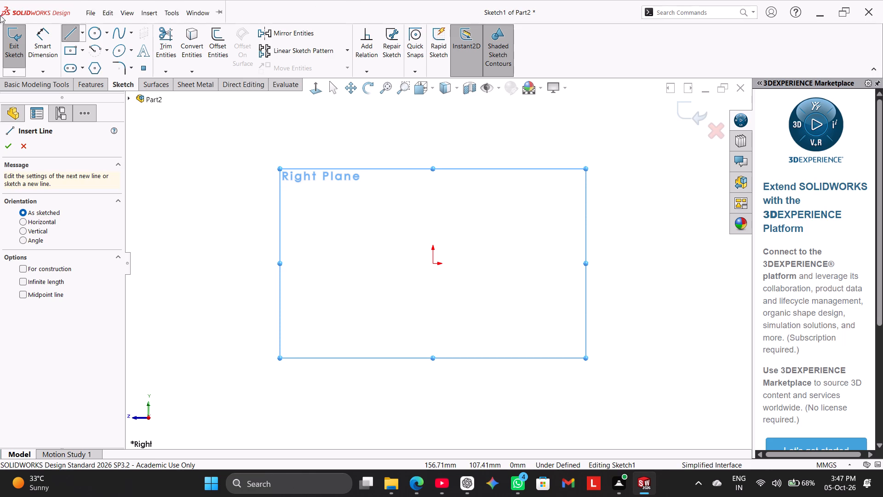
{"action": "left_click", "coordinate": [94, 32]}
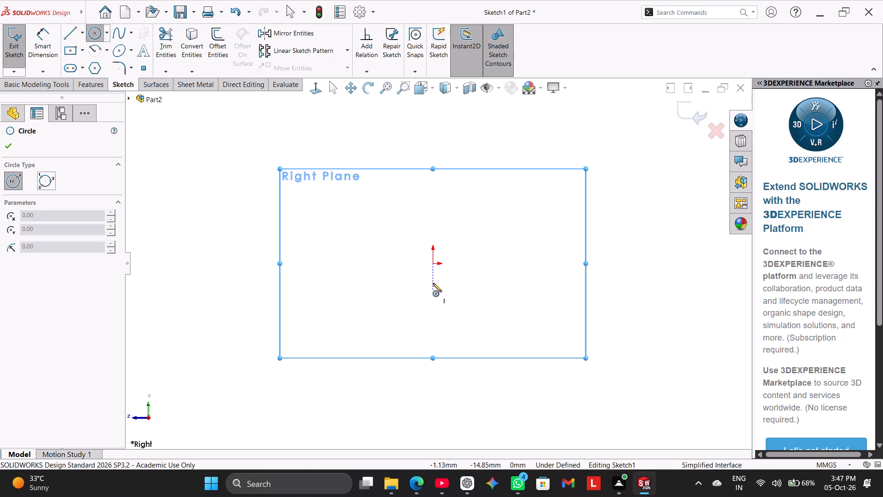
{"action": "left_click", "coordinate": [434, 266]}
{"action": "left_click", "coordinate": [454, 300]}
{"action": "right_click", "coordinate": [328, 272]}
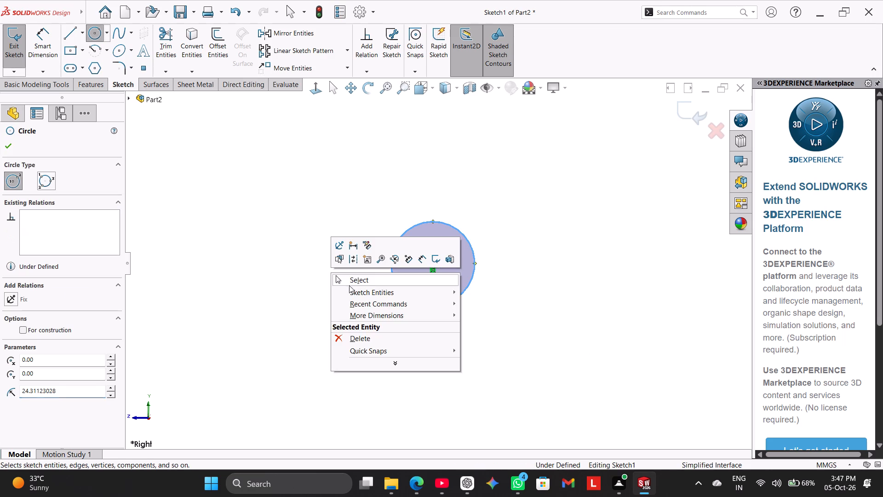
{"action": "left_click", "coordinate": [350, 281]}
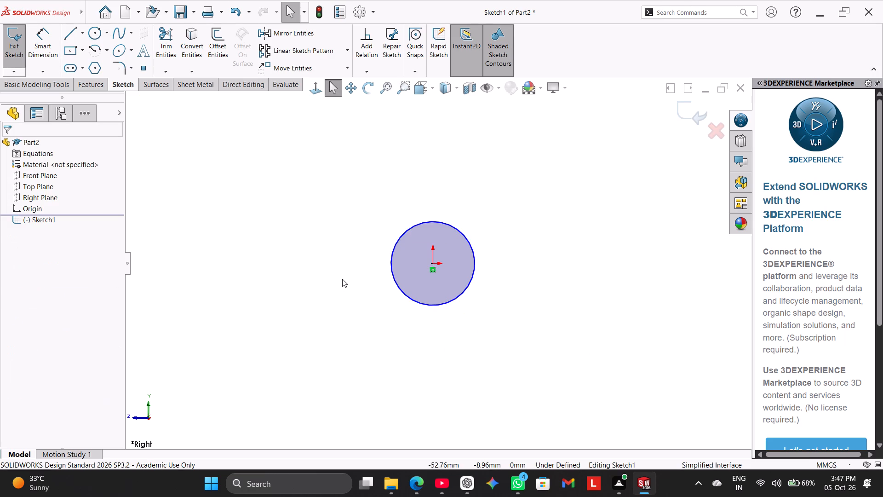
{"action": "left_click", "coordinate": [93, 34]}
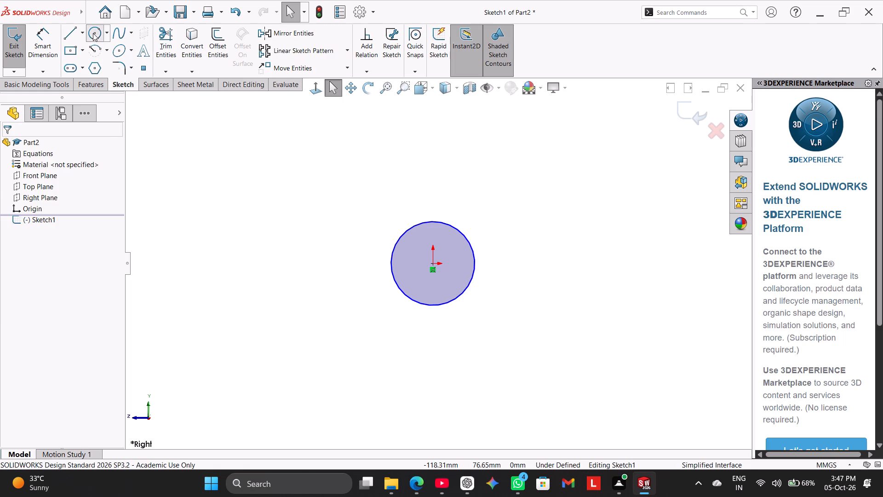
{"action": "left_click", "coordinate": [434, 263]}
{"action": "left_click", "coordinate": [441, 277]}
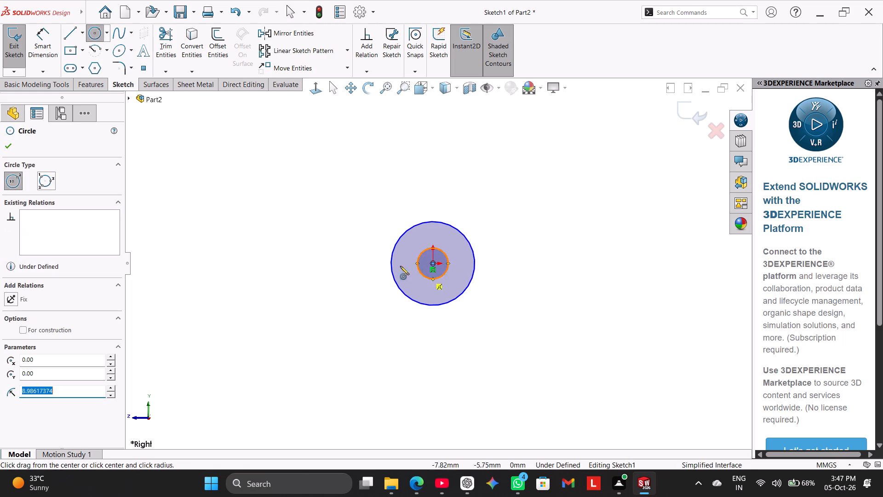
{"action": "right_click", "coordinate": [328, 233]}
{"action": "left_click", "coordinate": [356, 242]}
Dimension the larger circle's diameter as 25 mm.
{"action": "left_click", "coordinate": [44, 53]}
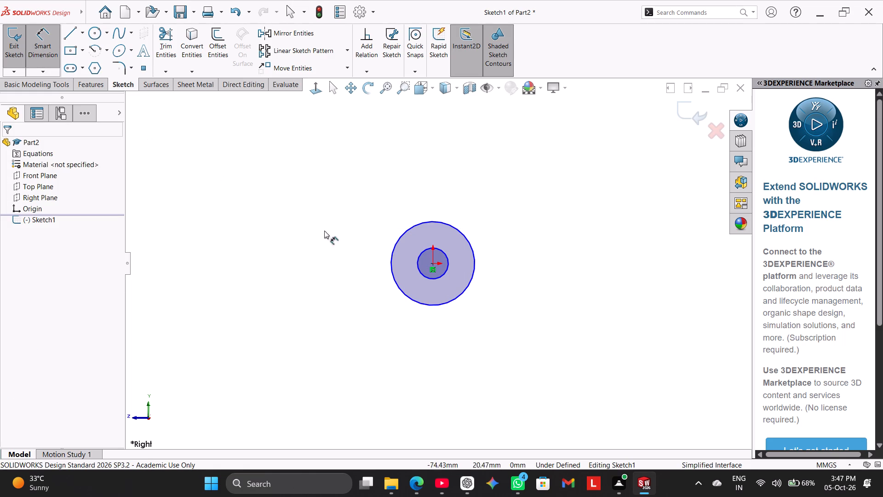
{"action": "left_click", "coordinate": [409, 231]}
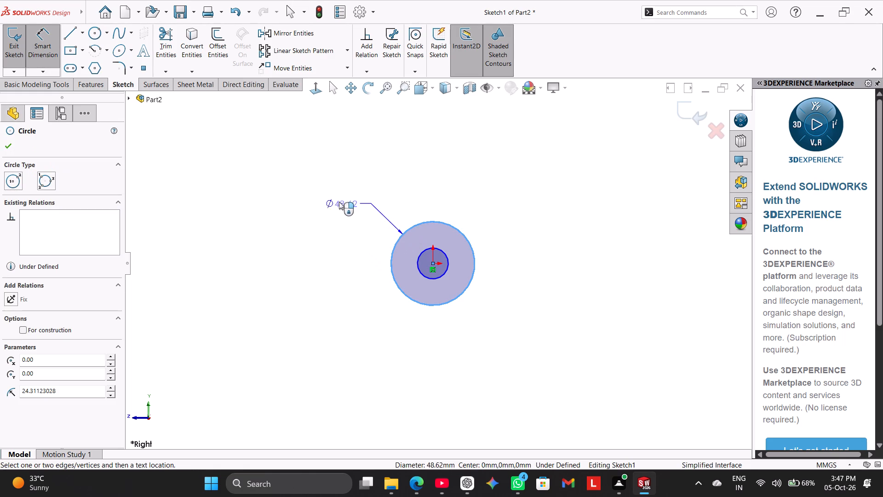
{"action": "left_click", "coordinate": [333, 191]}
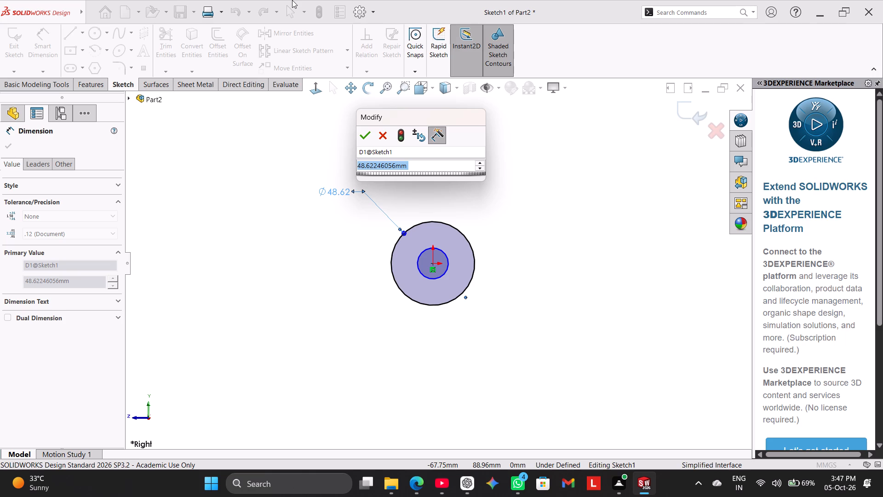
{"action": "type", "text": "25"}
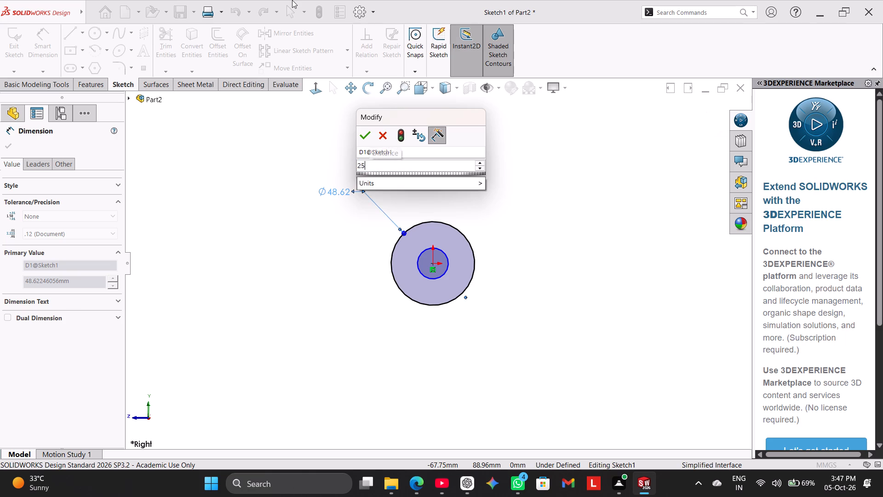
{"action": "key", "text": "Return"}
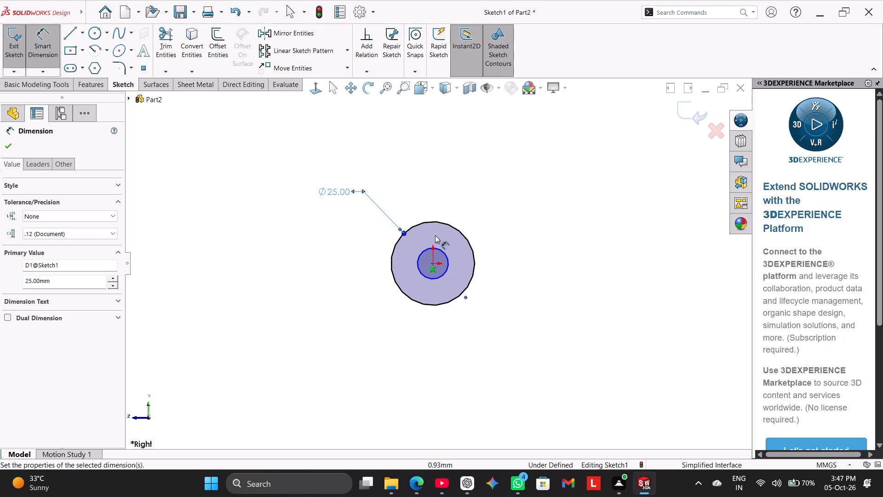
Dimension the other, inner circle's diameter as 50 mm and finish dimensioning.
{"action": "left_click", "coordinate": [441, 248]}
{"action": "left_click", "coordinate": [318, 221]}
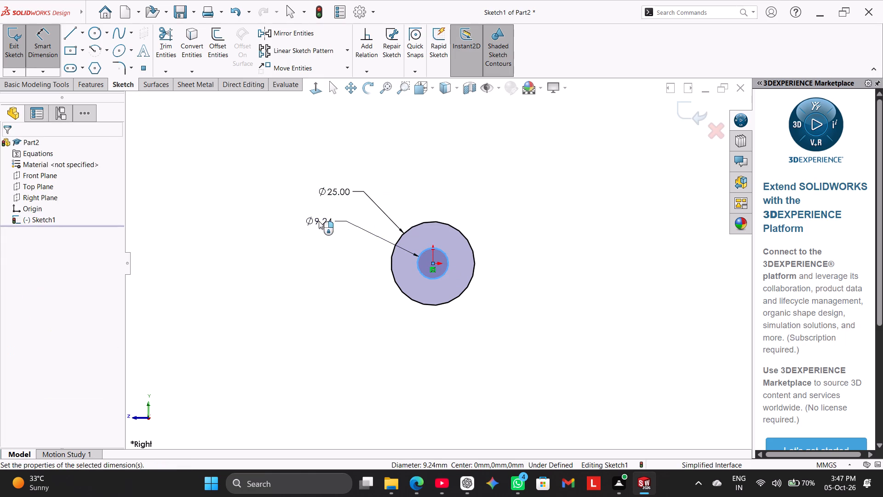
{"action": "type", "text": "50"}
{"action": "key", "text": "Return"}
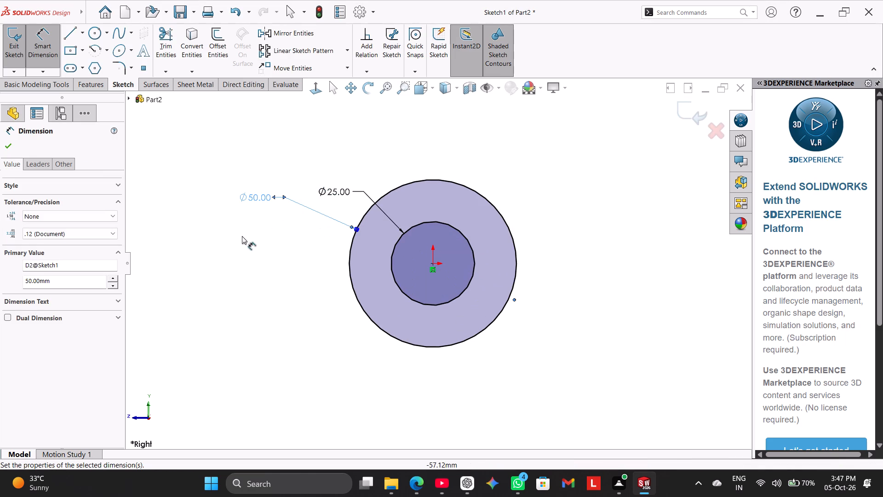
{"action": "right_click", "coordinate": [240, 282]}
{"action": "left_click", "coordinate": [276, 313]}
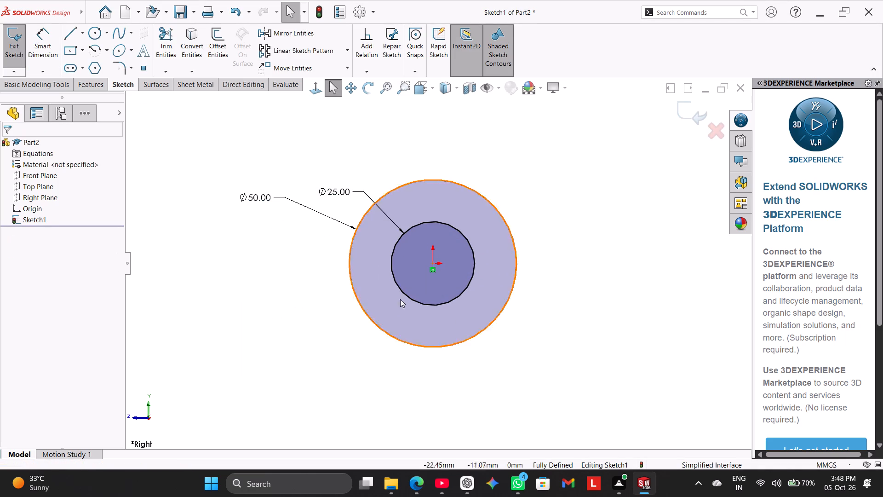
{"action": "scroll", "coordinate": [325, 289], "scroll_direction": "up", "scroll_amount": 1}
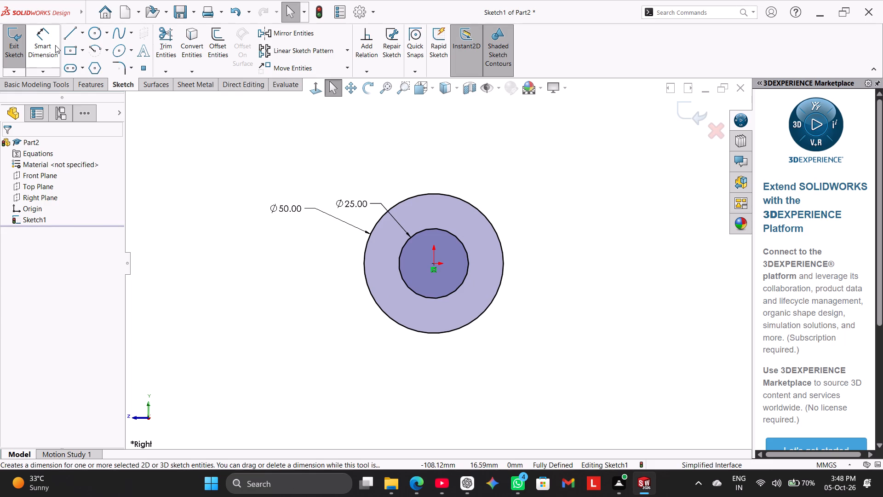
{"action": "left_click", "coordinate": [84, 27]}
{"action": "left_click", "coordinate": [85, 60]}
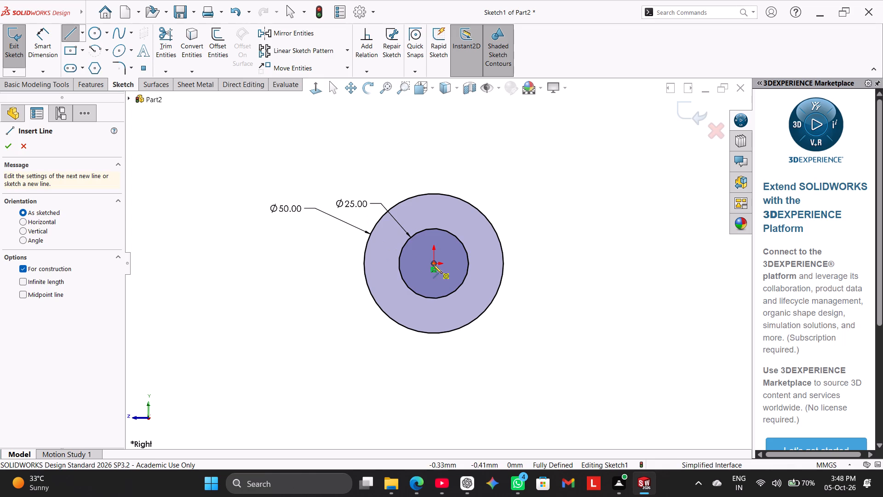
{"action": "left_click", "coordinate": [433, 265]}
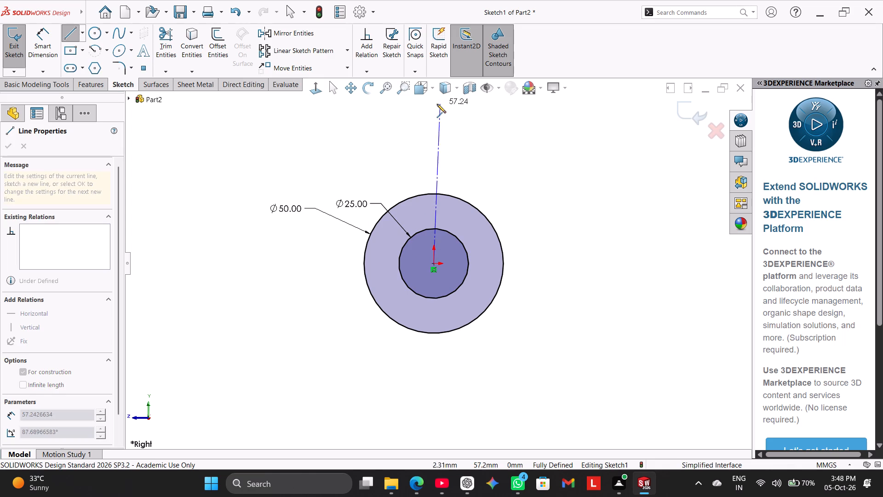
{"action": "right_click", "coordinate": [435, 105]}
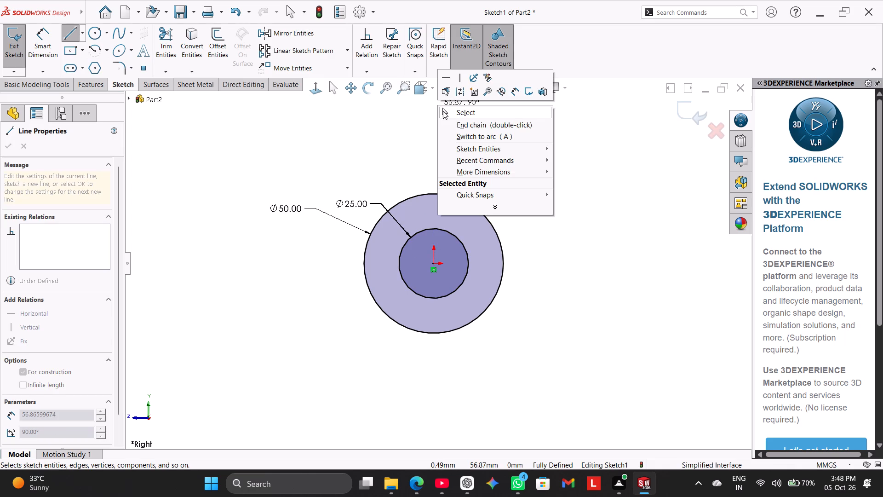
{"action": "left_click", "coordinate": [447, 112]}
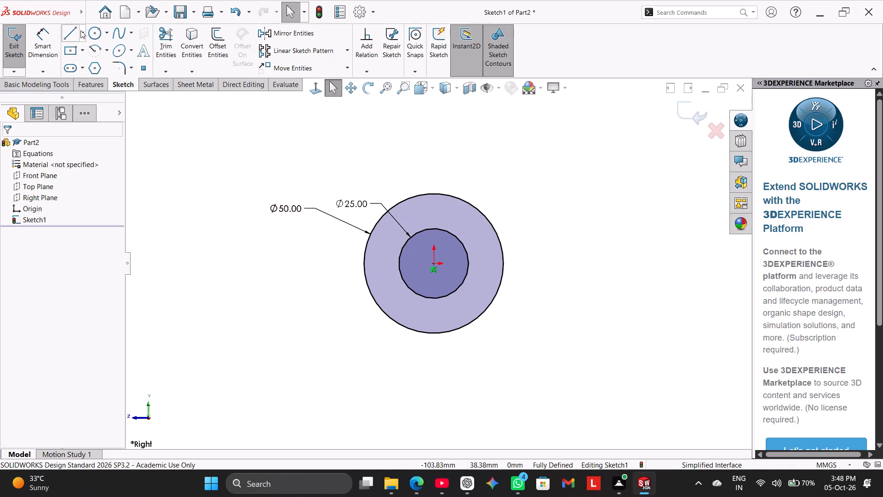
Sketch a vertical centerline from the origin upward, ending well above the 50 mm circle.
{"action": "left_click", "coordinate": [80, 30]}
{"action": "left_click", "coordinate": [87, 55]}
{"action": "left_click_drag", "start_coordinate": [432, 263], "coordinate": [432, 258]}
{"action": "left_click", "coordinate": [432, 103]}
{"action": "right_click", "coordinate": [457, 113]}
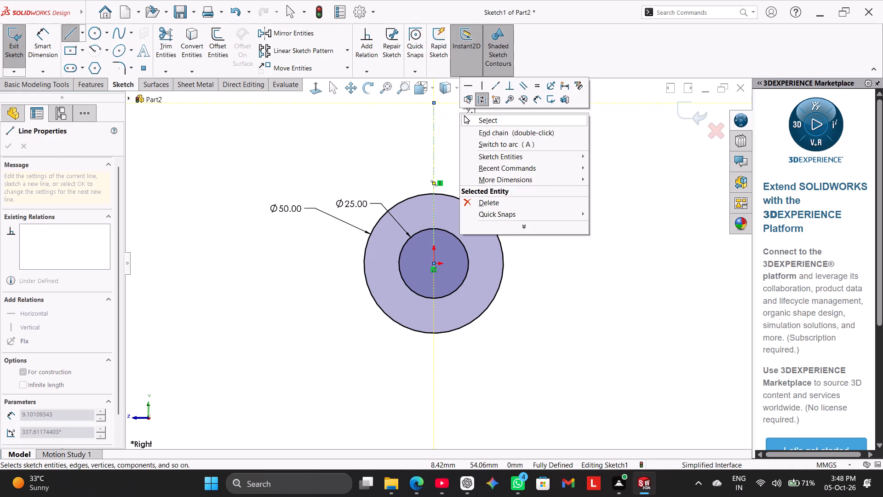
{"action": "left_click", "coordinate": [466, 116]}
Sketch a horizontal centerline from the origin toward the right, ending well beyond the 50 mm circle.
{"action": "left_click", "coordinate": [85, 26]}
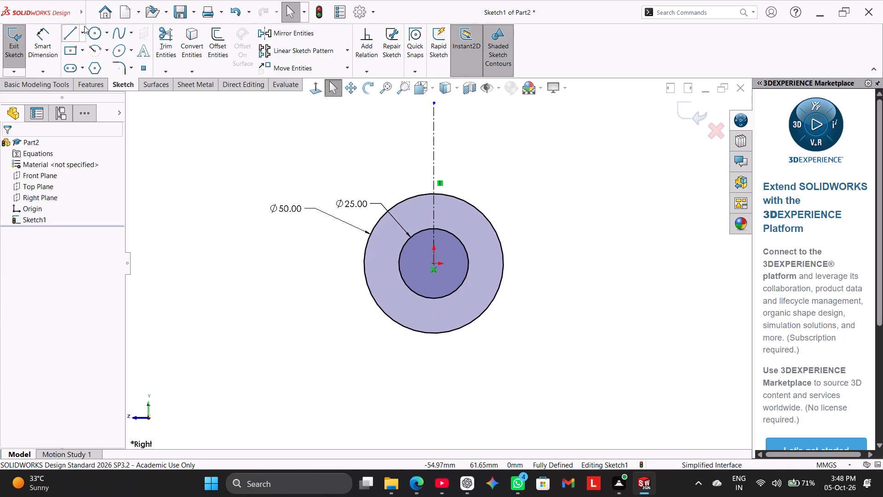
{"action": "left_click", "coordinate": [89, 61]}
{"action": "left_click", "coordinate": [432, 262]}
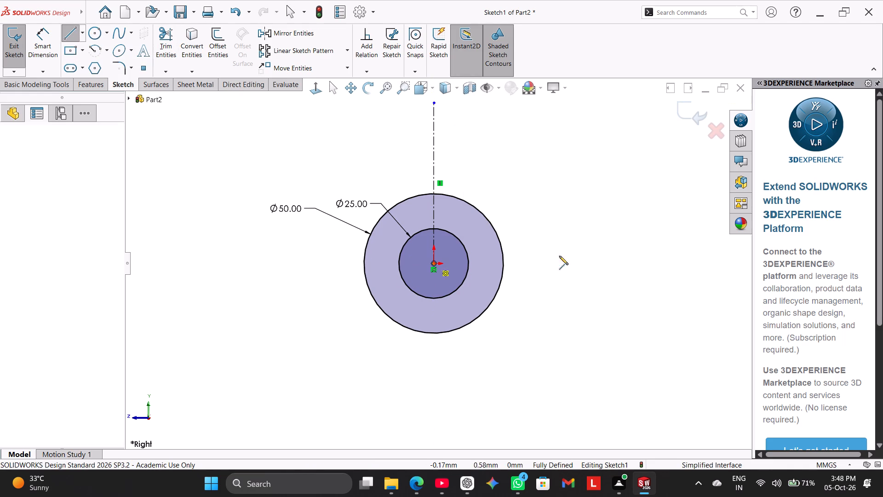
{"action": "left_click", "coordinate": [671, 264]}
{"action": "right_click", "coordinate": [667, 212]}
{"action": "left_click", "coordinate": [693, 223]}
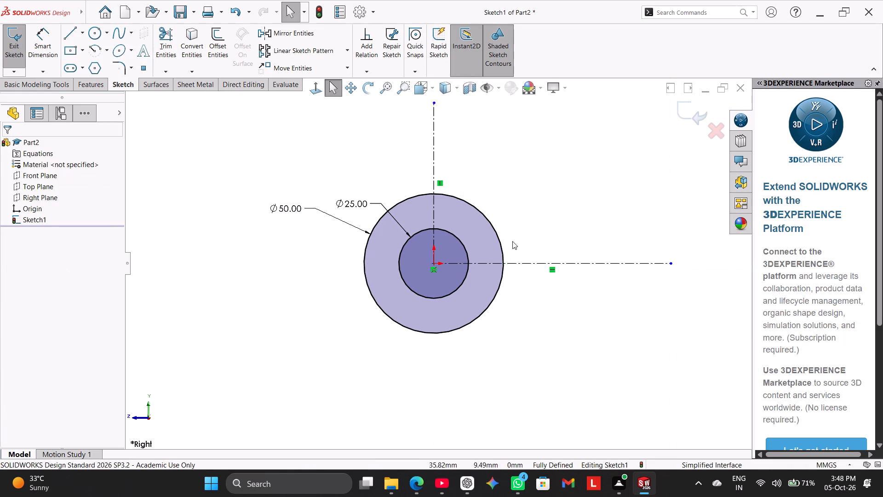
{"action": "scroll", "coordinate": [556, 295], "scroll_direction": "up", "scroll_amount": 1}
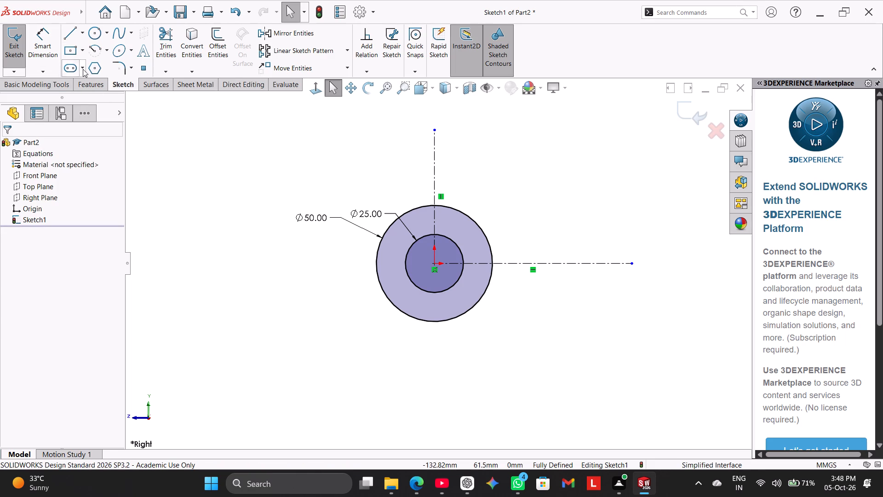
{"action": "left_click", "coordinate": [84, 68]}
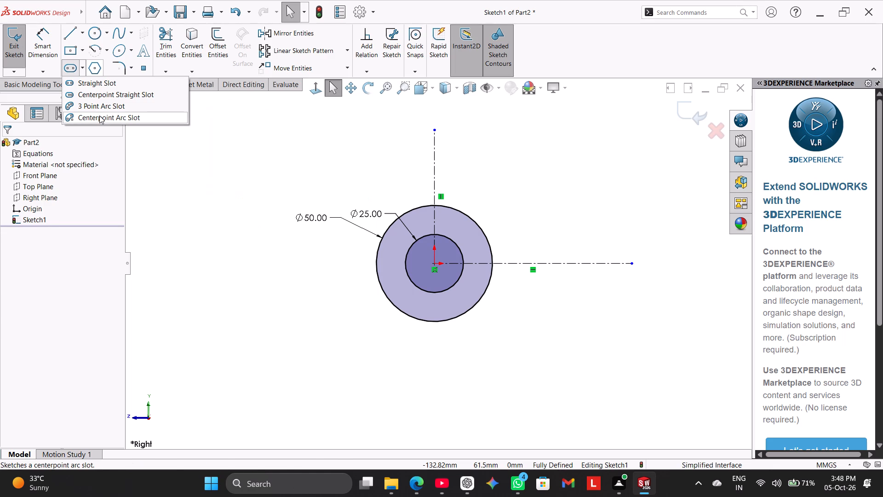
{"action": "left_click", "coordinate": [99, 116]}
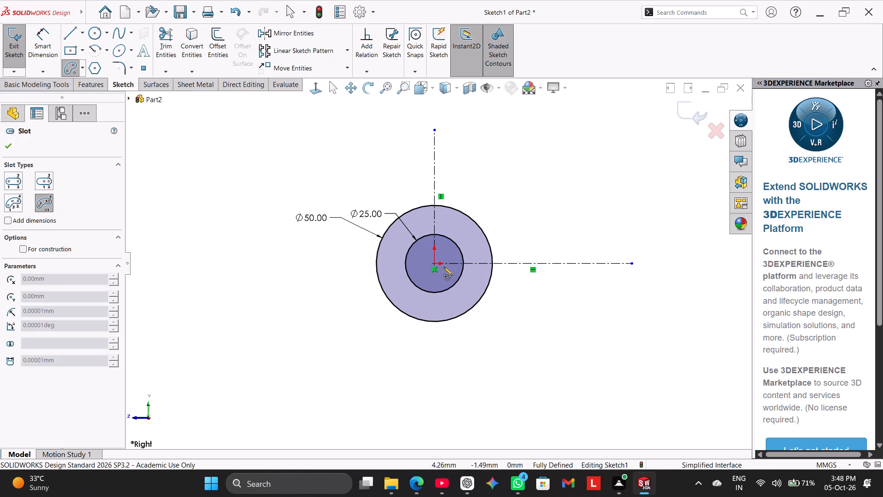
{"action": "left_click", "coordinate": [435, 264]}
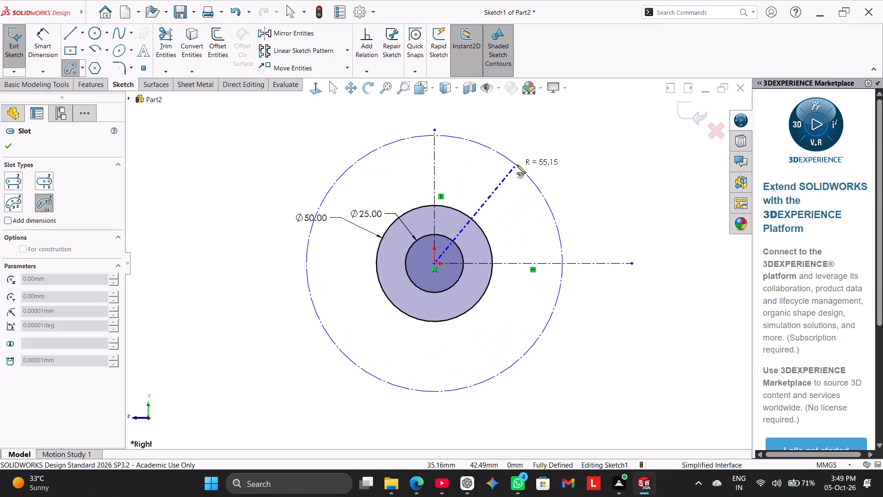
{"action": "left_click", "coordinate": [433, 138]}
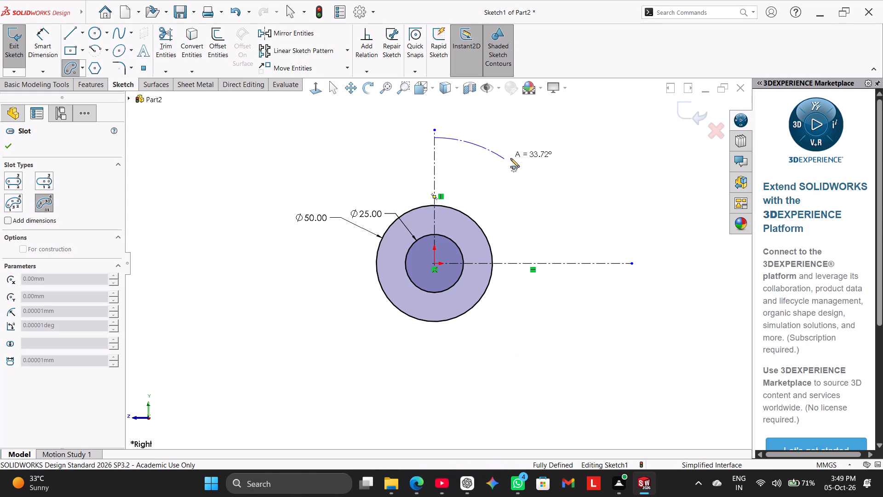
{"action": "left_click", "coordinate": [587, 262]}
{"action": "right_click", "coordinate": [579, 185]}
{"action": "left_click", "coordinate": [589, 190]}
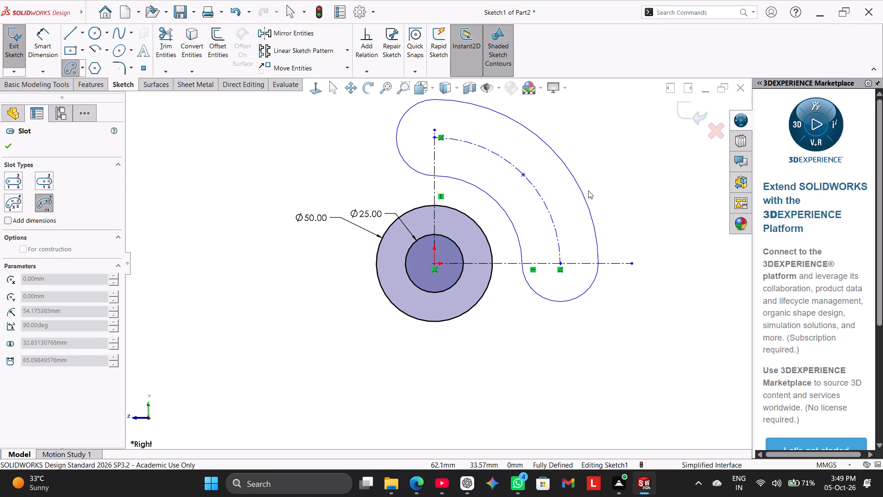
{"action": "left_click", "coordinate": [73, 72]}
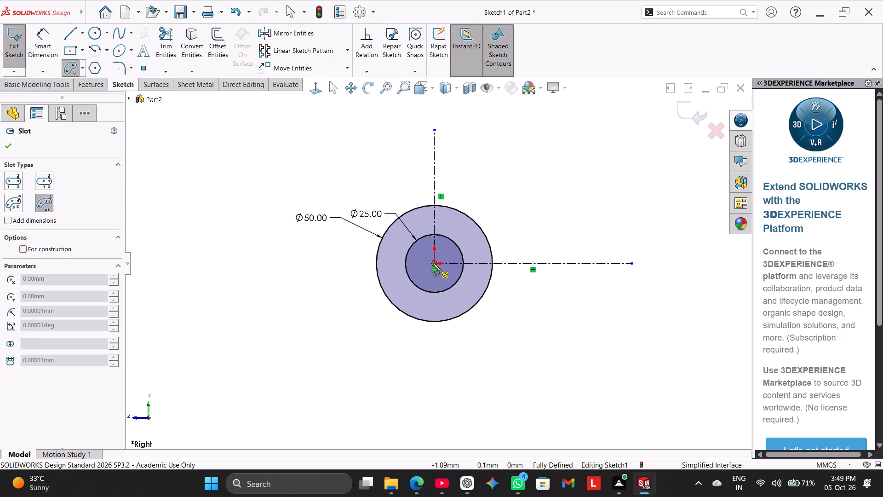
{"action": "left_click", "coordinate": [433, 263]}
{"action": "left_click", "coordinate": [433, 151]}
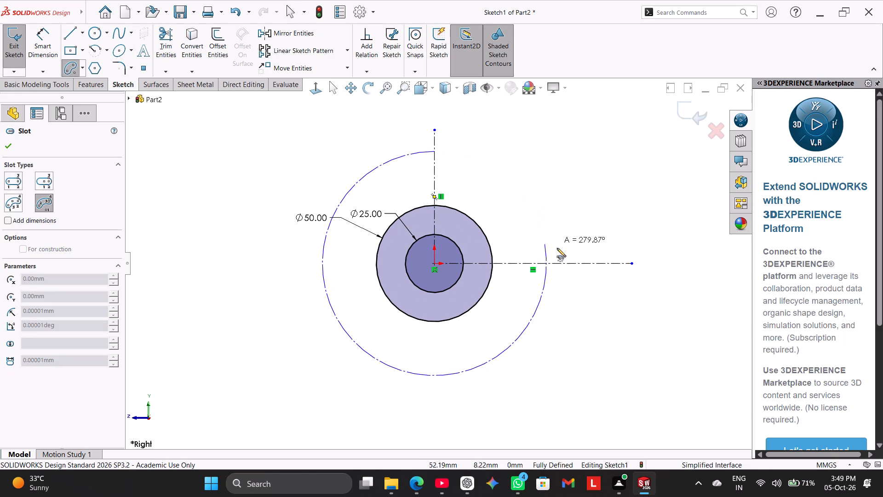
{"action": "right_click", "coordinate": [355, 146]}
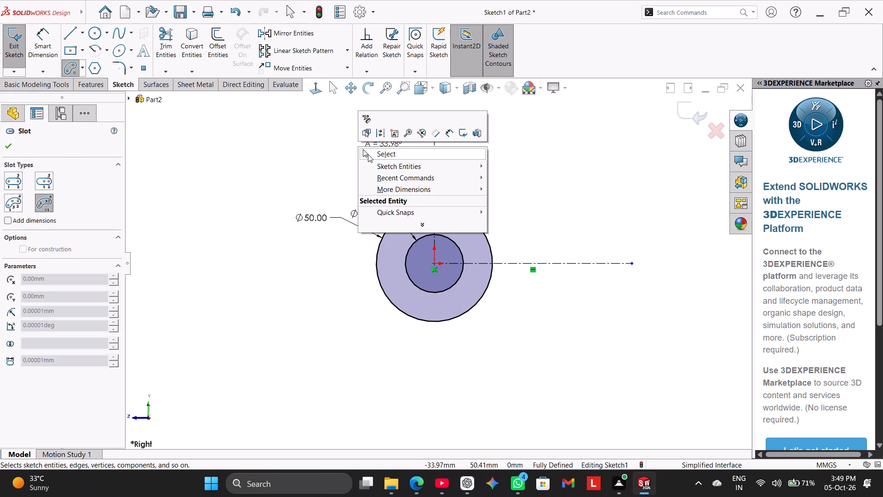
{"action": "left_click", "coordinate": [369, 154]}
Sketch a 90° centerpoint arc slot about the origin, from vertical to horizontal centerline, with about 49 mm centerline radius and 24 mm width.
{"action": "left_click", "coordinate": [75, 64]}
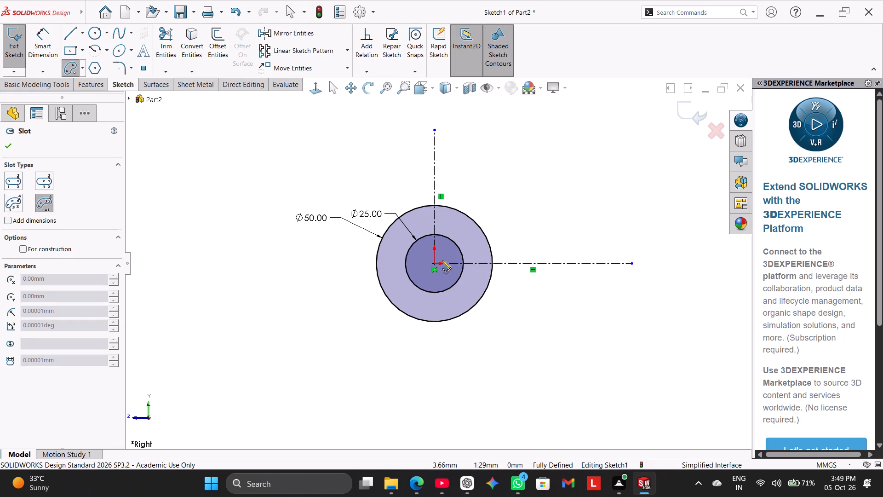
{"action": "left_click", "coordinate": [436, 263]}
{"action": "left_click", "coordinate": [435, 150]}
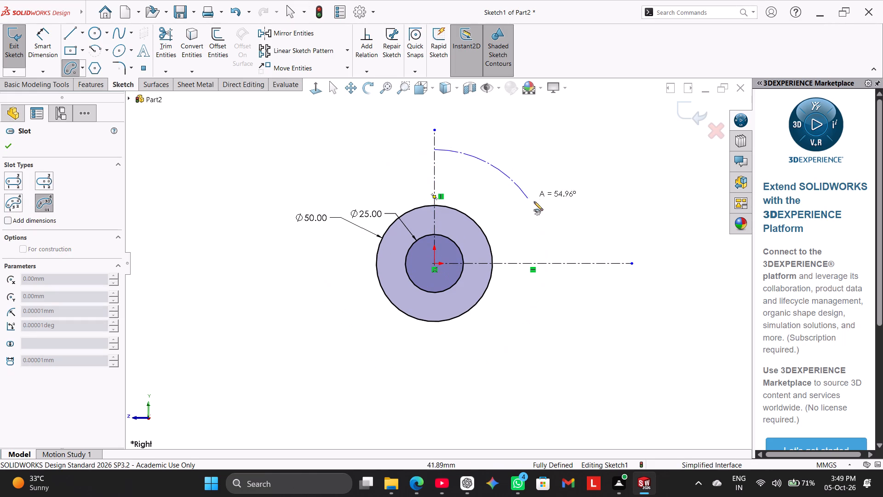
{"action": "left_click", "coordinate": [573, 261]}
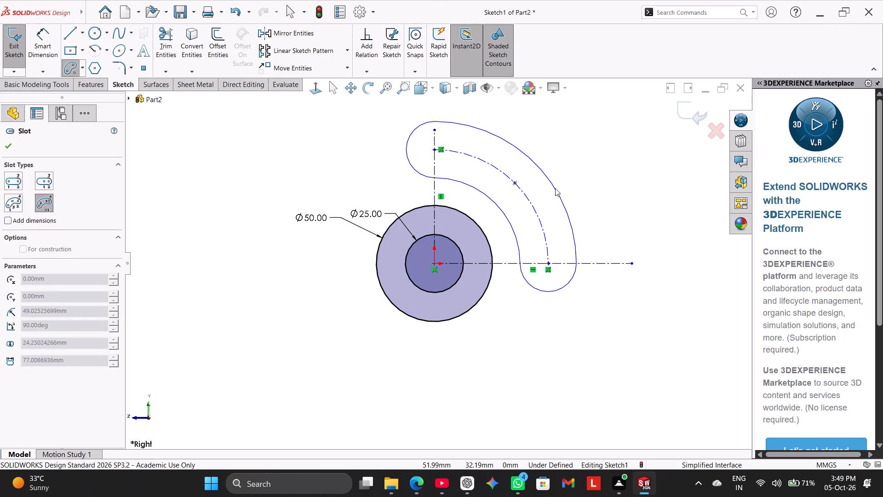
{"action": "left_click", "coordinate": [555, 188]}
{"action": "right_click", "coordinate": [583, 160]}
{"action": "left_click", "coordinate": [598, 167]}
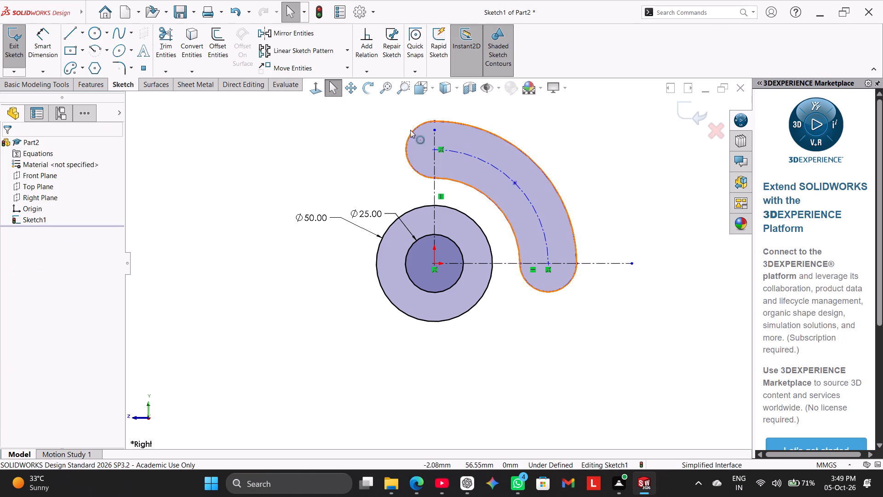
Dimension the radius of the slot's outer arc as 90 mm.
{"action": "left_click", "coordinate": [39, 47]}
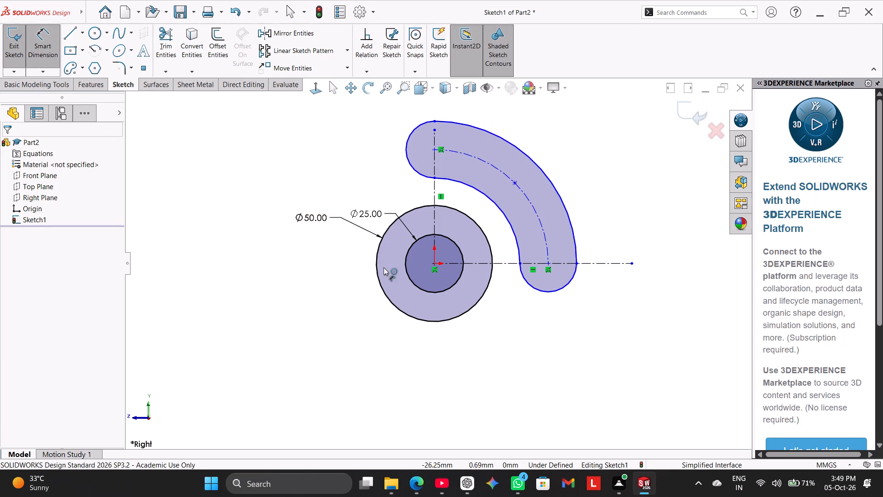
{"action": "left_click", "coordinate": [513, 146]}
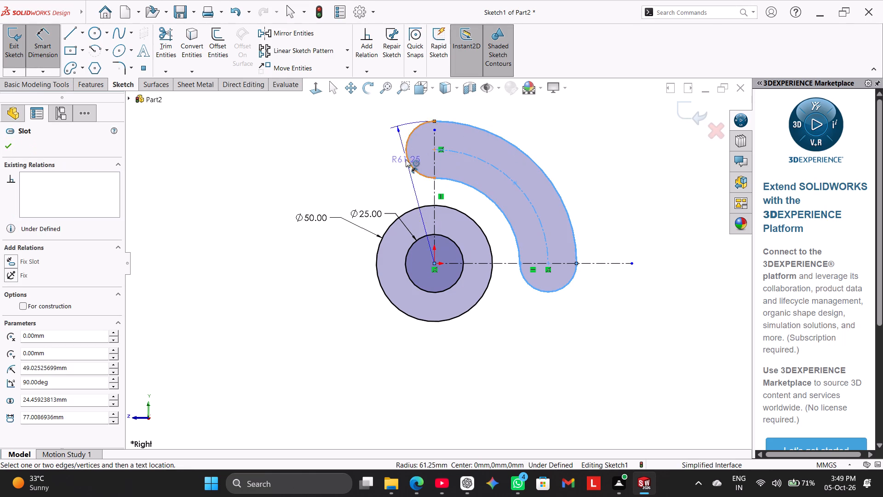
{"action": "left_click", "coordinate": [355, 172]}
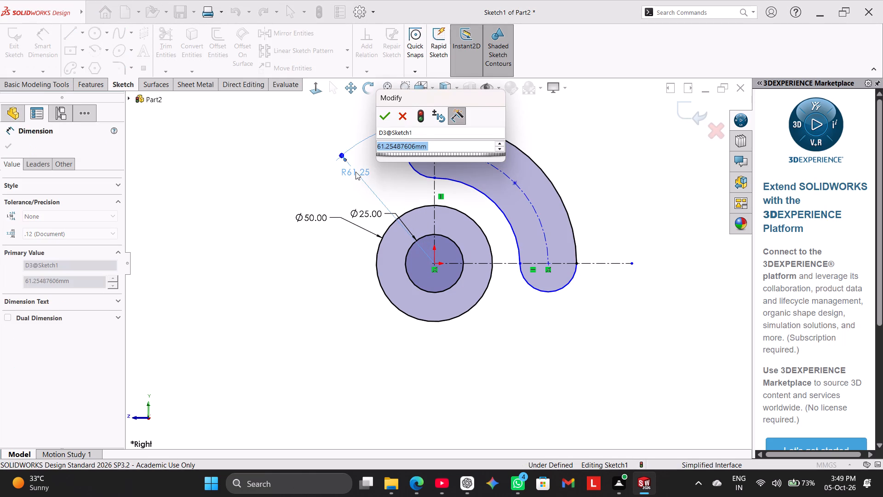
{"action": "type", "text": "90"}
{"action": "key", "text": "Return"}
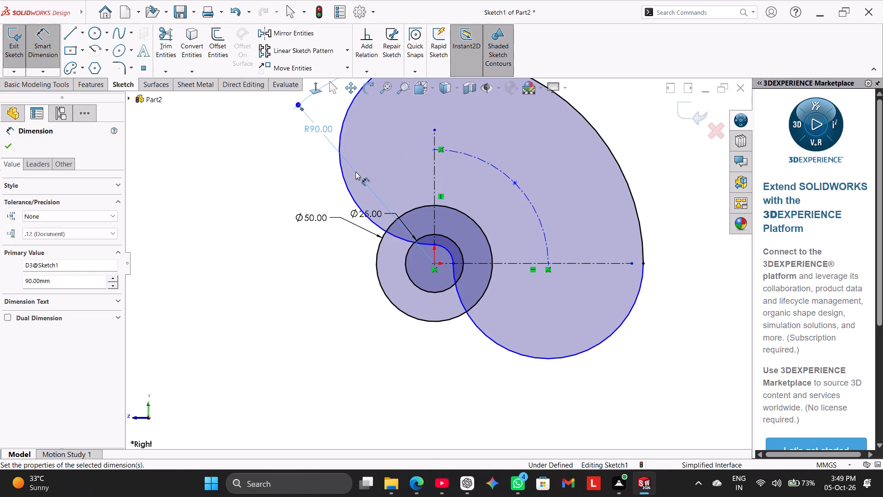
{"action": "scroll", "coordinate": [323, 316], "scroll_direction": "up", "scroll_amount": 2}
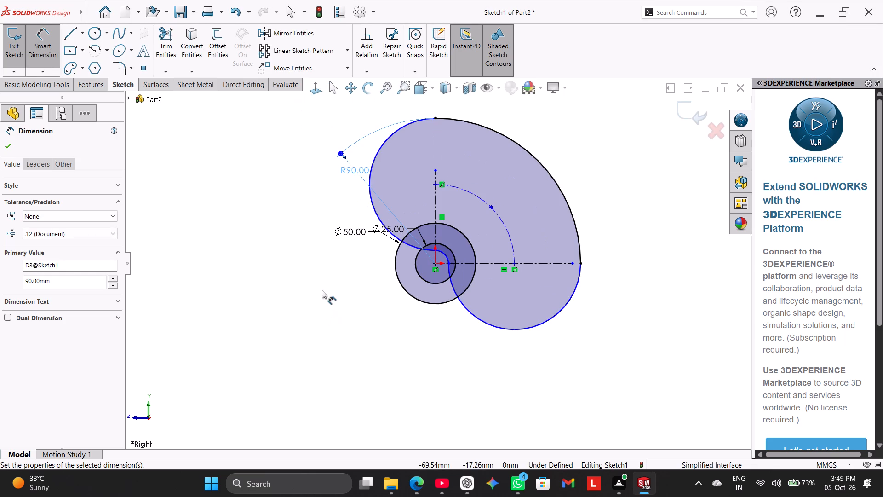
{"action": "right_click", "coordinate": [282, 259]}
{"action": "left_click", "coordinate": [301, 283]}
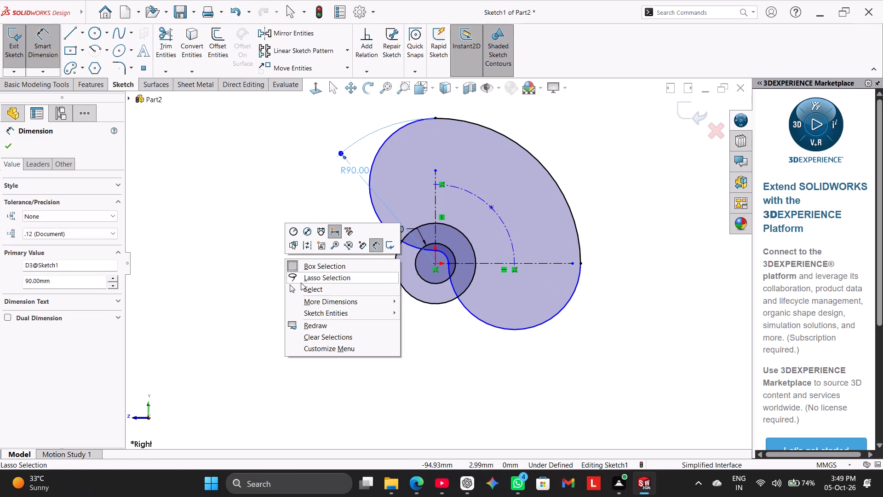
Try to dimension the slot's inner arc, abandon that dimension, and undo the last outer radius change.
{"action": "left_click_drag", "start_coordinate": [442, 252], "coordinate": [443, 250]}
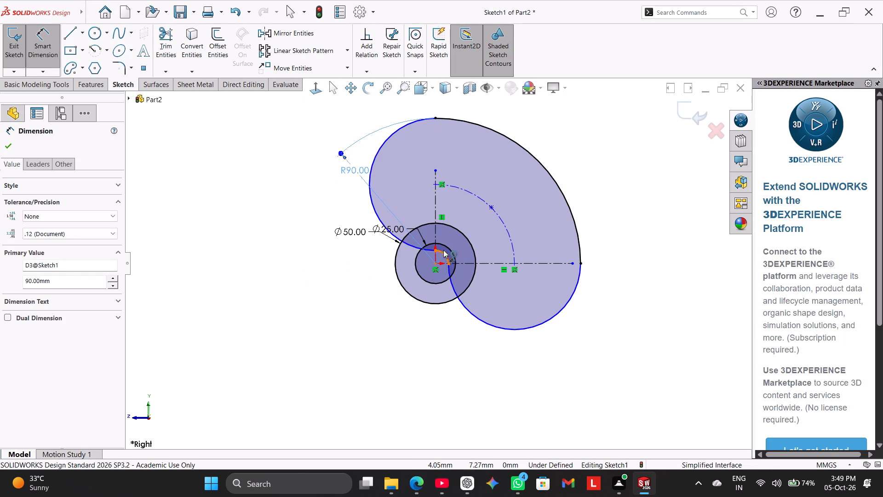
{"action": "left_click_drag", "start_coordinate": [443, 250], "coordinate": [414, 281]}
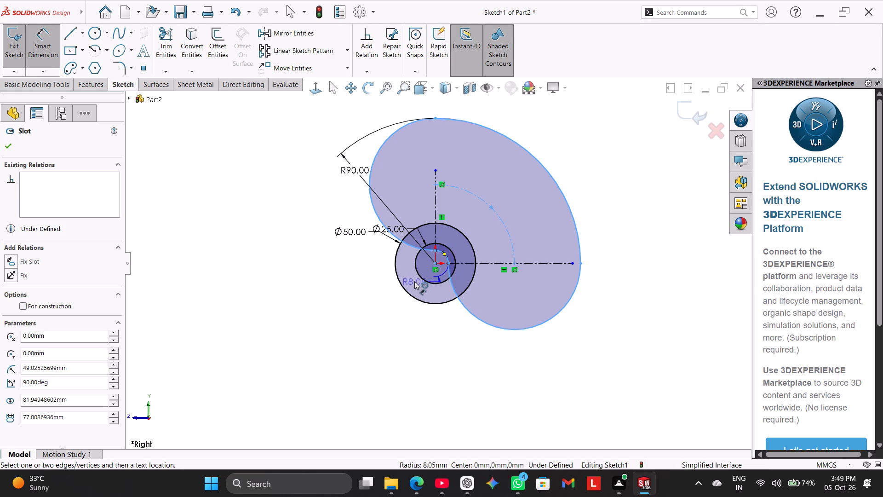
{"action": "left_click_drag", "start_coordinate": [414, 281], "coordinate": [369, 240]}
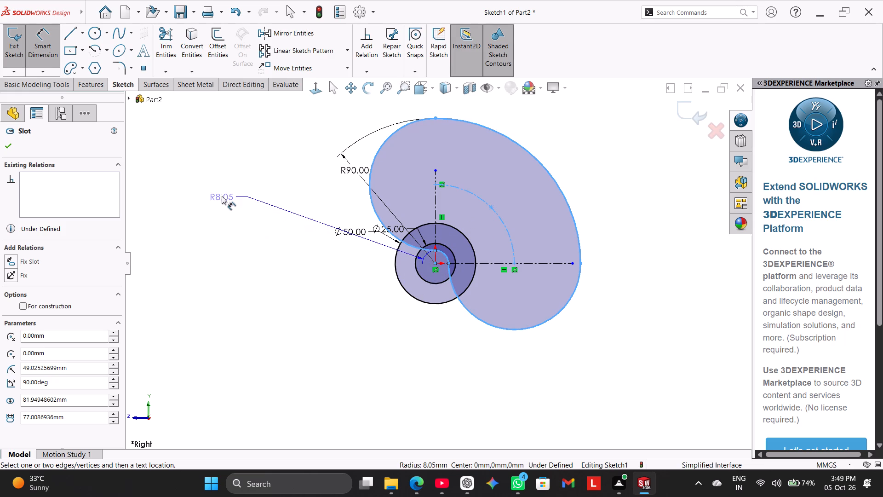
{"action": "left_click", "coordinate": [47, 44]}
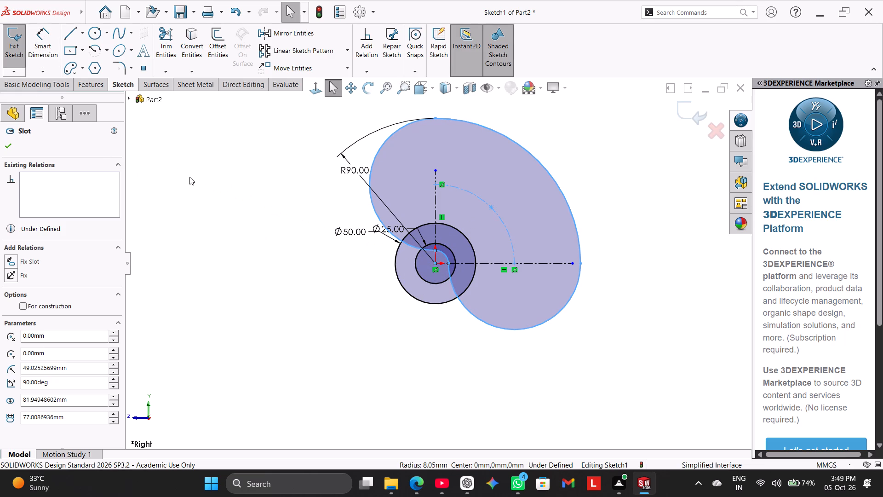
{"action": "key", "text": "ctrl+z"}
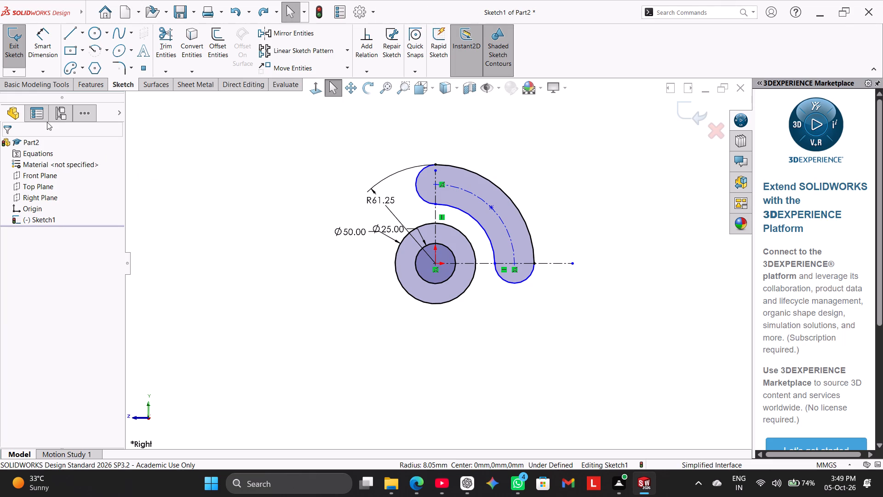
Dimension the radius of the slot's inner arc as 60 mm.
{"action": "left_click", "coordinate": [40, 51]}
{"action": "left_click", "coordinate": [459, 209]}
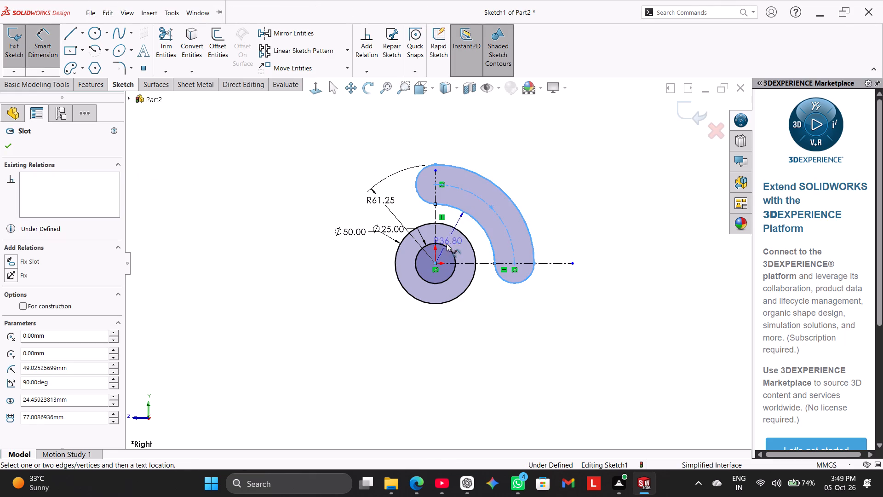
{"action": "left_click", "coordinate": [465, 222]}
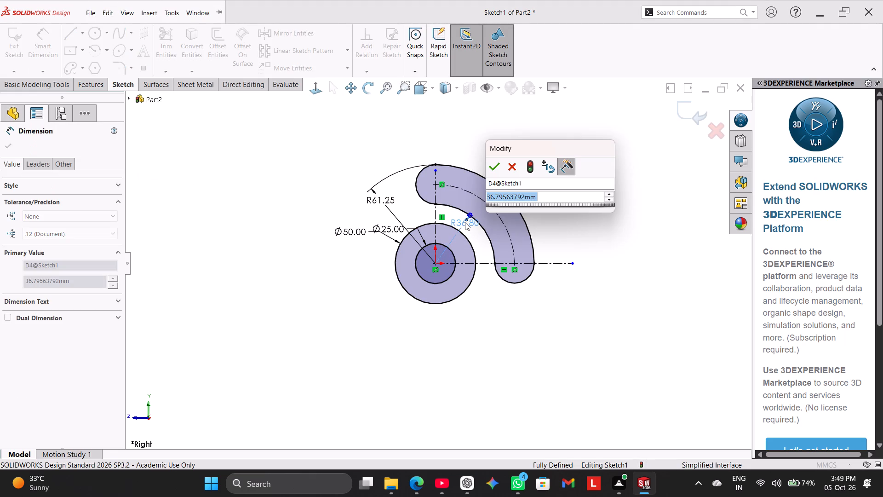
{"action": "type", "text": "600"}
{"action": "key", "text": "BackSpace"}
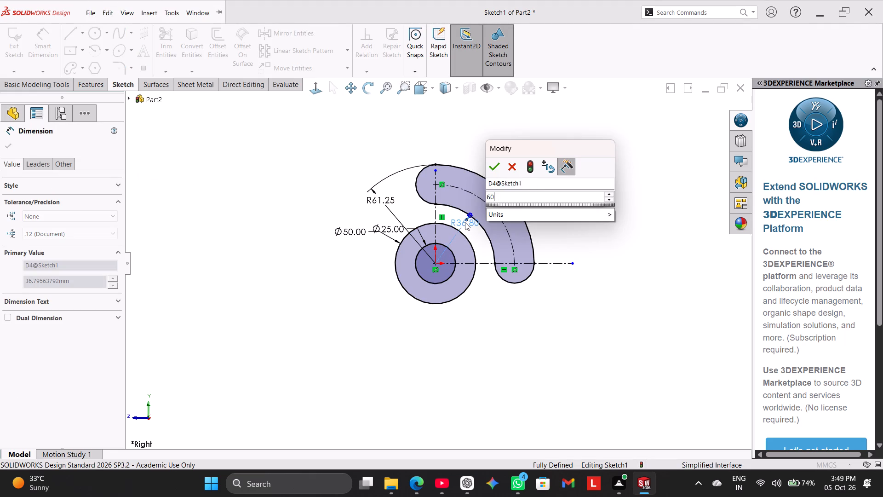
{"action": "key", "text": "Return"}
Set the radius dimension of the slot's outer arc to 90 mm and finish dimensioning.
{"action": "double_click", "coordinate": [388, 200]}
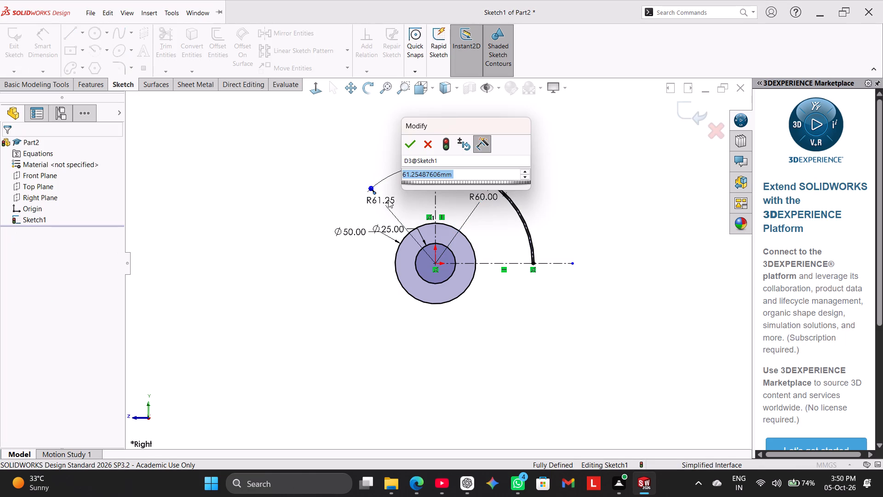
{"action": "type", "text": "90"}
{"action": "key", "text": "Return"}
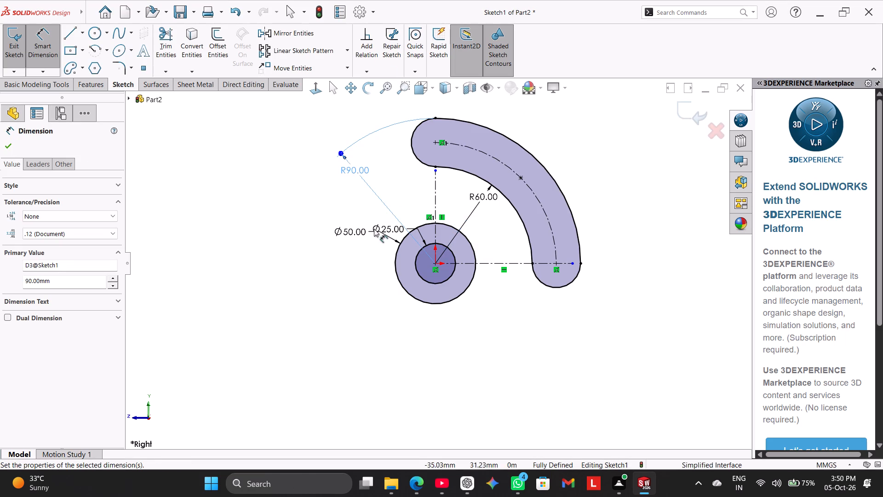
{"action": "right_click", "coordinate": [247, 307]}
{"action": "left_click", "coordinate": [279, 337]}
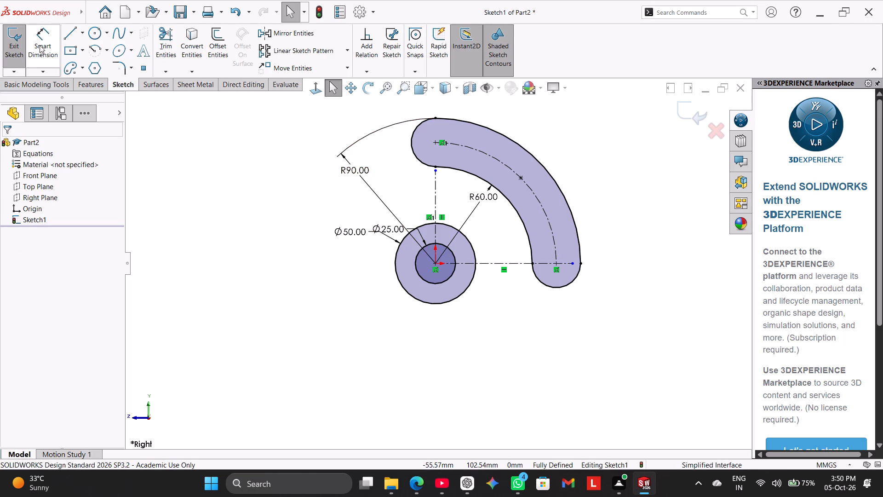
Extend the vertical centerline's upper endpoint to the start of the slot's outer arc, 90 mm above the origin.
{"action": "scroll", "coordinate": [451, 161], "scroll_direction": "down", "scroll_amount": 3}
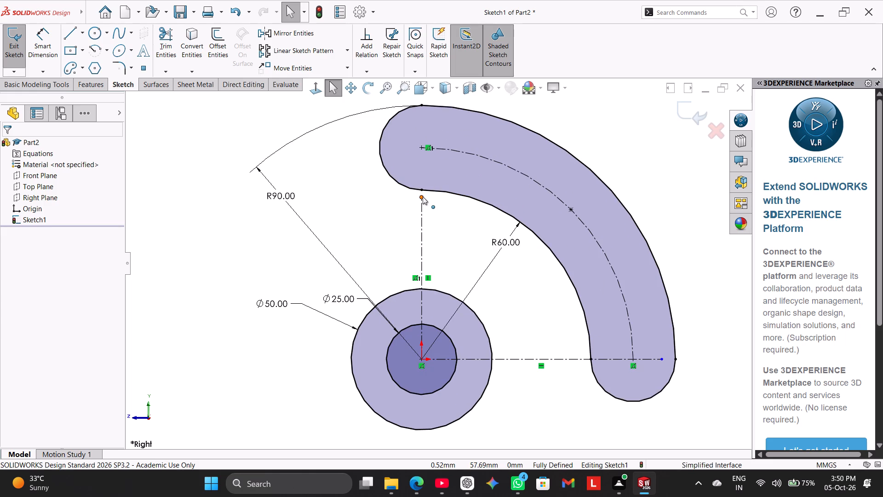
{"action": "left_click_drag", "start_coordinate": [423, 196], "coordinate": [436, 107]}
{"action": "left_click", "coordinate": [180, 112]}
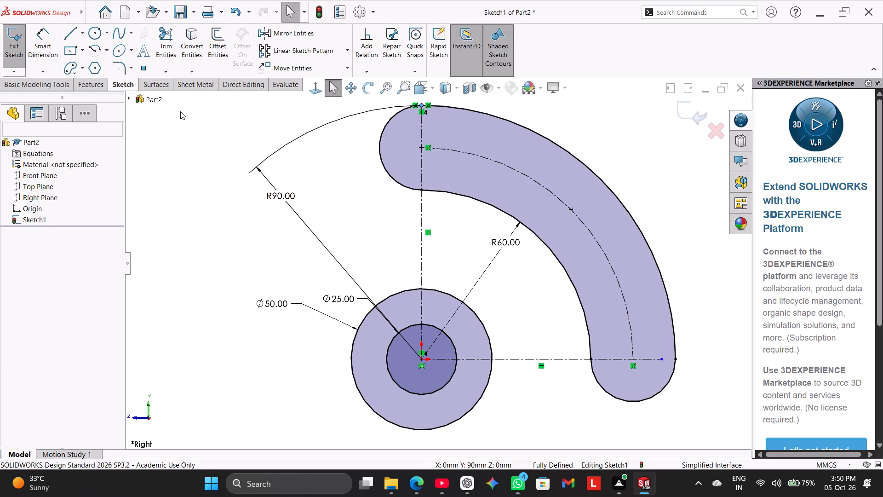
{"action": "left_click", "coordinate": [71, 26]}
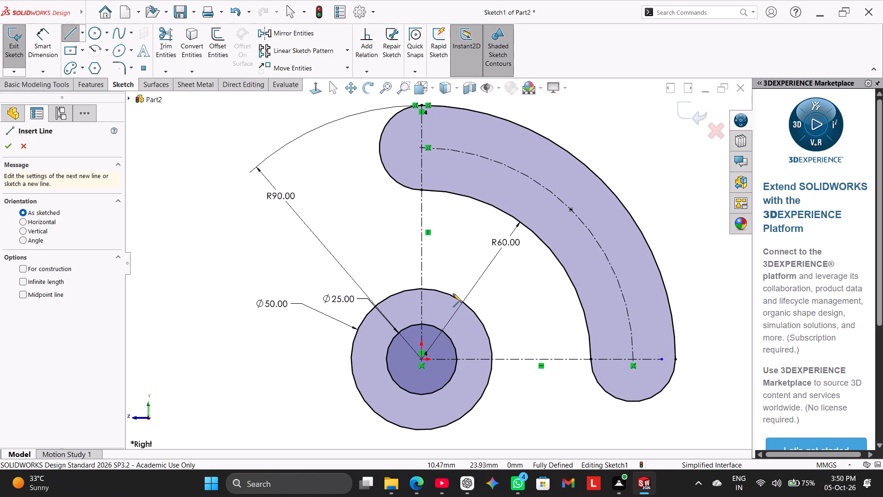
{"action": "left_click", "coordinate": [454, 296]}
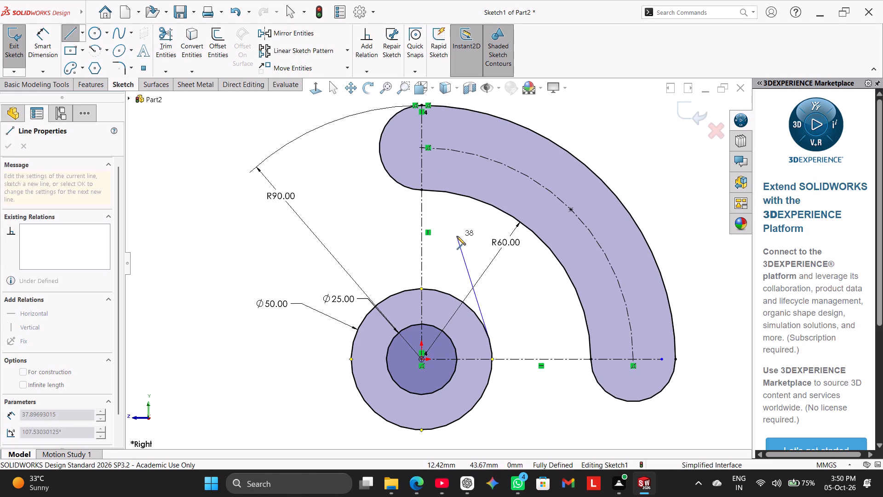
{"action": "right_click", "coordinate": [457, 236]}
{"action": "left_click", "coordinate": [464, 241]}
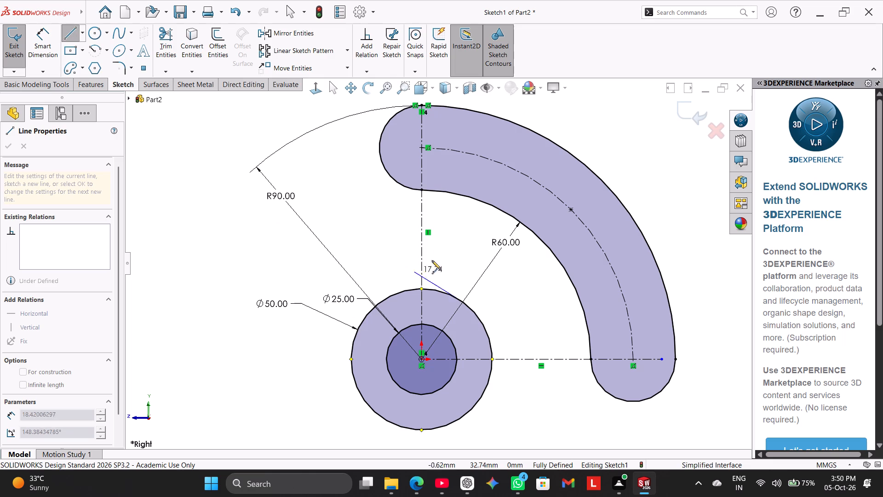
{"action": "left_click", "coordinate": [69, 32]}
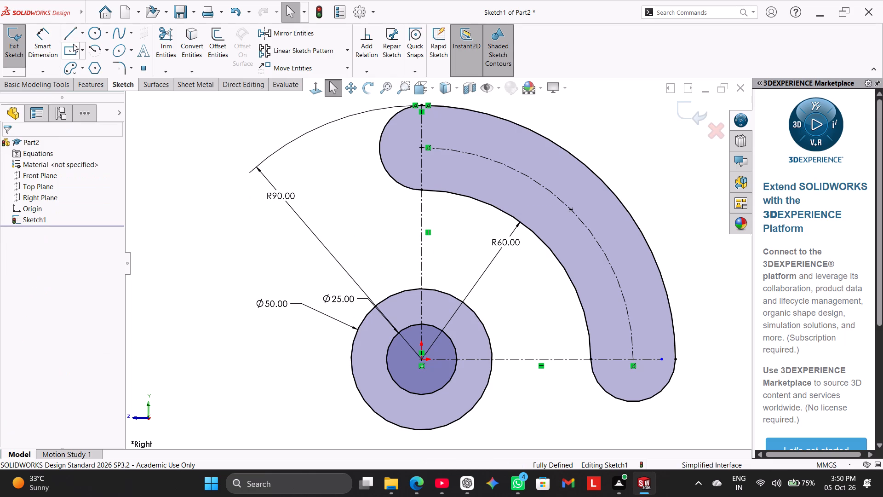
Sketch a vertical line about 36 mm long from the slot's inner arc down to the 50 mm circle, right of the centerline.
{"action": "left_click", "coordinate": [71, 23]}
{"action": "left_click", "coordinate": [78, 34]}
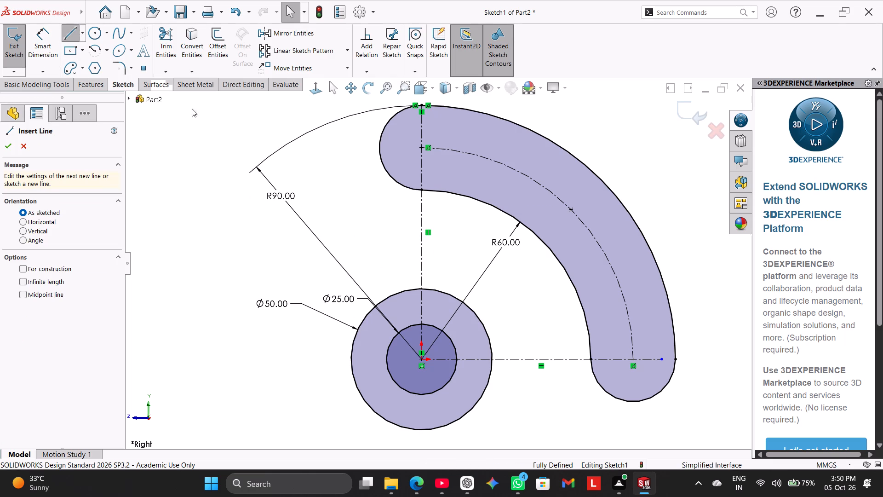
{"action": "left_click", "coordinate": [452, 194]}
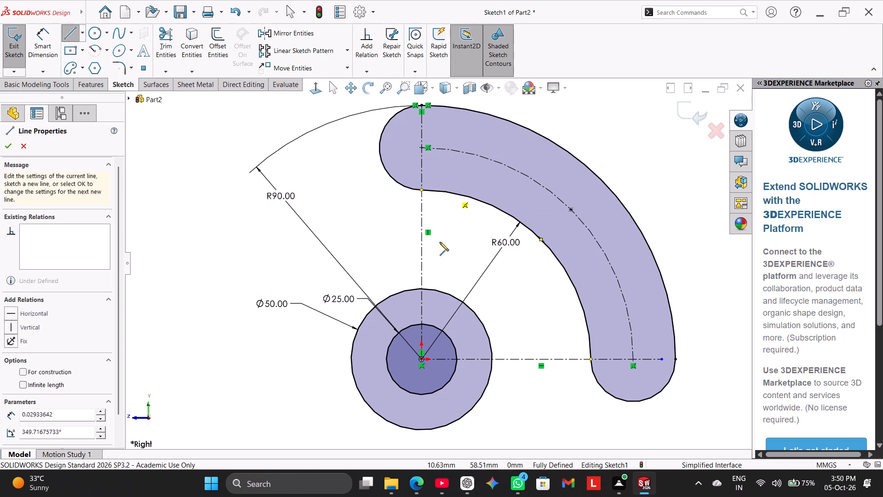
{"action": "left_click", "coordinate": [451, 294]}
{"action": "right_click", "coordinate": [370, 231]}
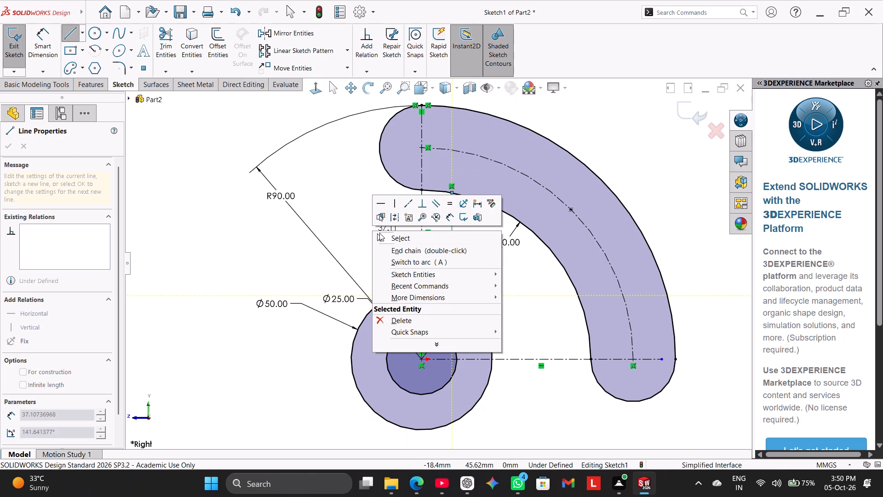
{"action": "left_click", "coordinate": [384, 236]}
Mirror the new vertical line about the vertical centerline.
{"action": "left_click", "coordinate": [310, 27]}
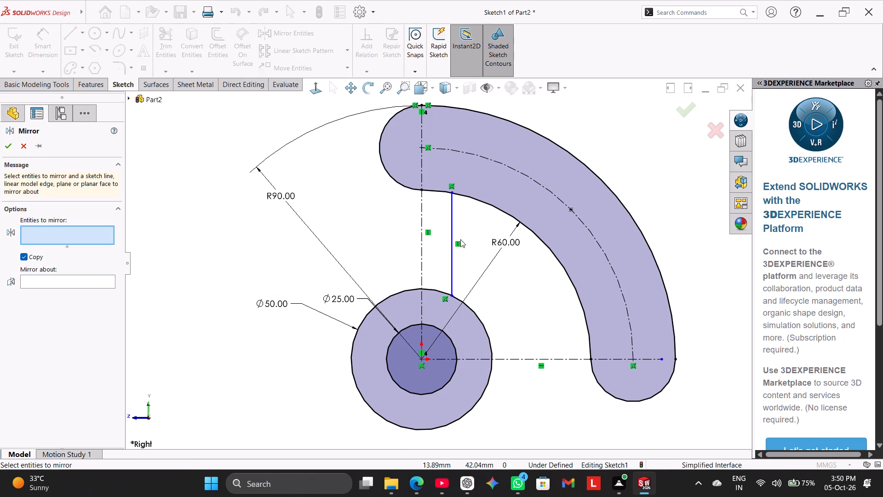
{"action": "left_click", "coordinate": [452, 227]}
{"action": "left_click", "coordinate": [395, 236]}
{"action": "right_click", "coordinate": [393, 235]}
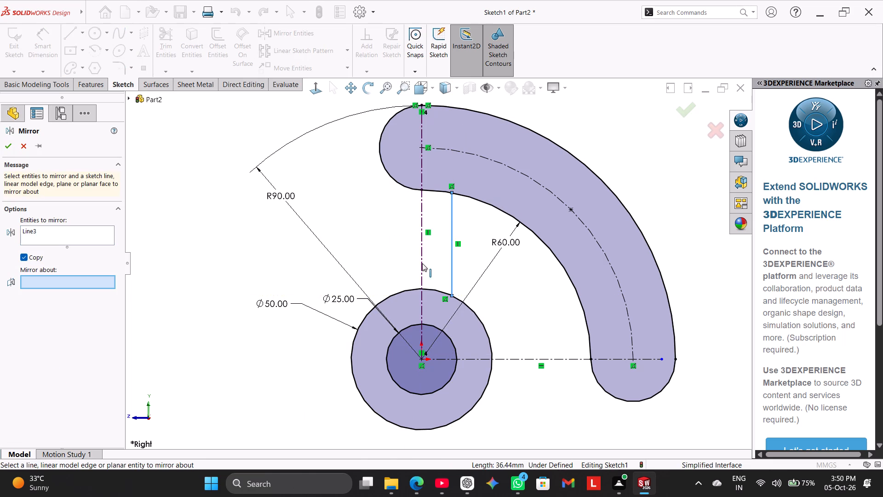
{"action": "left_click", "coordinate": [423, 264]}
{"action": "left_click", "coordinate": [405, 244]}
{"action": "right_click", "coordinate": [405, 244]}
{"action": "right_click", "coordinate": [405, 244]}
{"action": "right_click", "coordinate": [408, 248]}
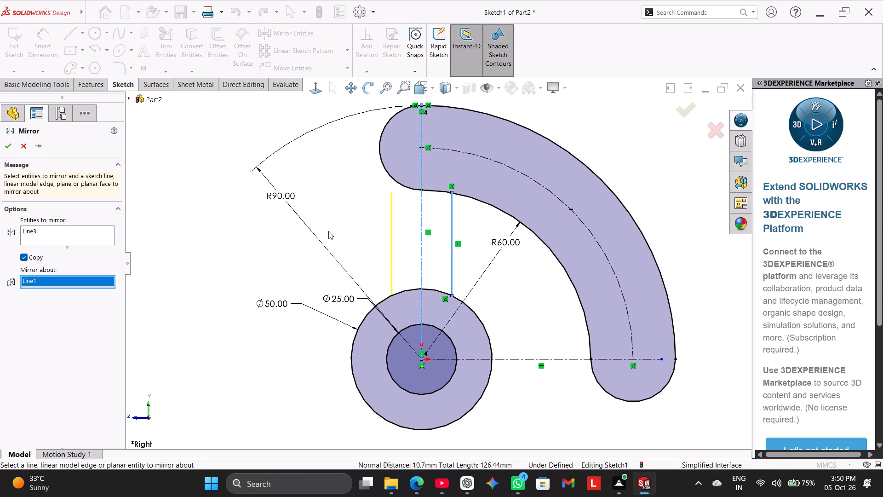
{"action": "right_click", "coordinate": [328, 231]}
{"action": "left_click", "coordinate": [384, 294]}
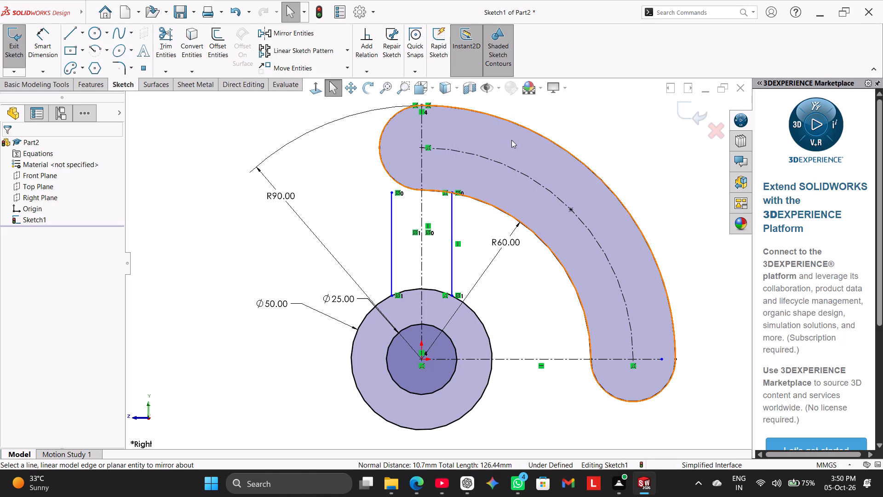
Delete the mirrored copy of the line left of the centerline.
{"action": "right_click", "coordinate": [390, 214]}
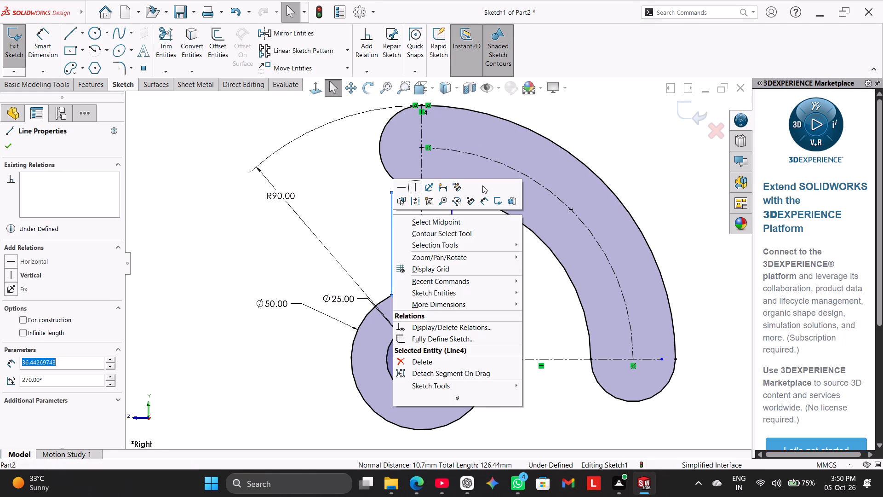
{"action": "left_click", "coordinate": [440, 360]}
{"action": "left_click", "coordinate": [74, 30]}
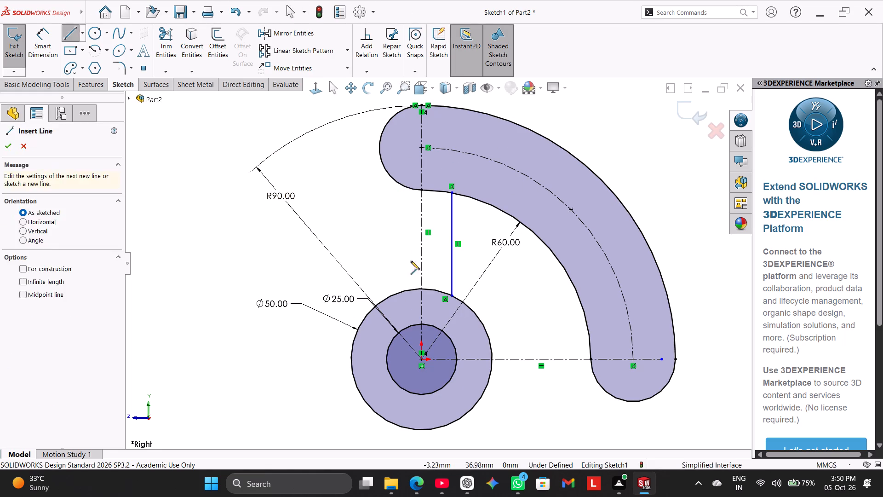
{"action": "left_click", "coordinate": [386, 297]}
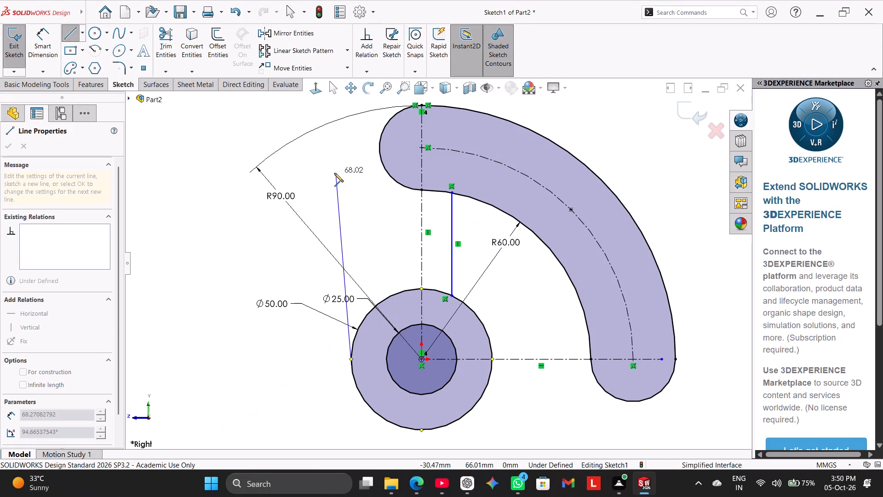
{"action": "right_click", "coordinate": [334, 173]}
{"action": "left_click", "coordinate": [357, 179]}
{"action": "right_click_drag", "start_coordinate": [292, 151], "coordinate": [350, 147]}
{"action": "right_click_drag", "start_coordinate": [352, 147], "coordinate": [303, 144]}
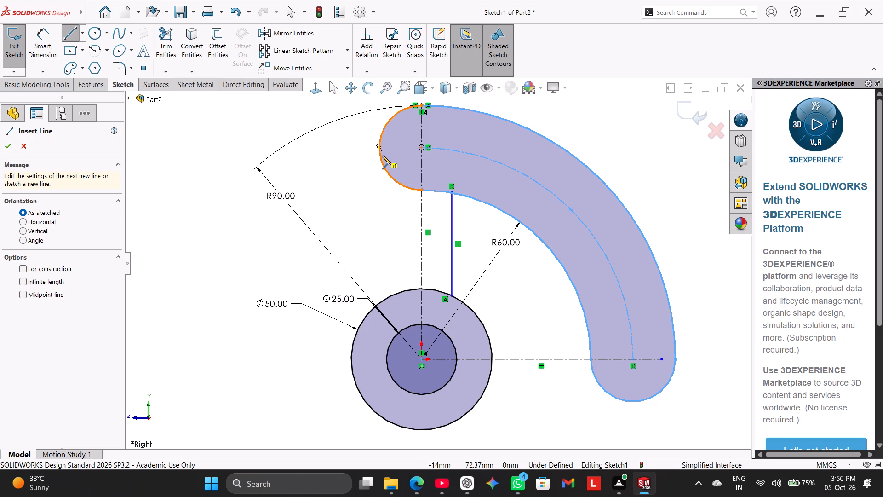
Sketch a line about 74 mm long from the slot's left end arc down to the 50 mm circle, tangent to both.
{"action": "left_click", "coordinate": [380, 153]}
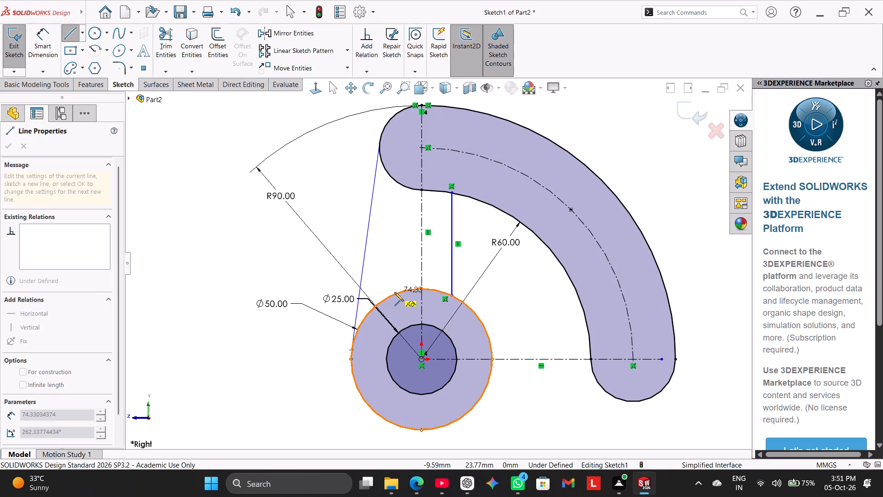
{"action": "left_click", "coordinate": [395, 292]}
{"action": "right_click", "coordinate": [316, 213]}
{"action": "left_click", "coordinate": [337, 218]}
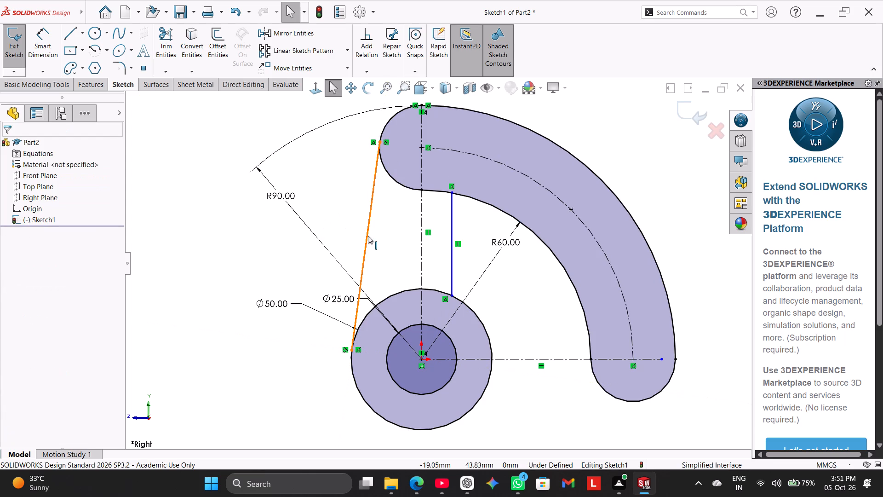
Add a Vertical relation to the tangent line on the left.
{"action": "right_click", "coordinate": [368, 236]}
{"action": "left_click", "coordinate": [393, 209]}
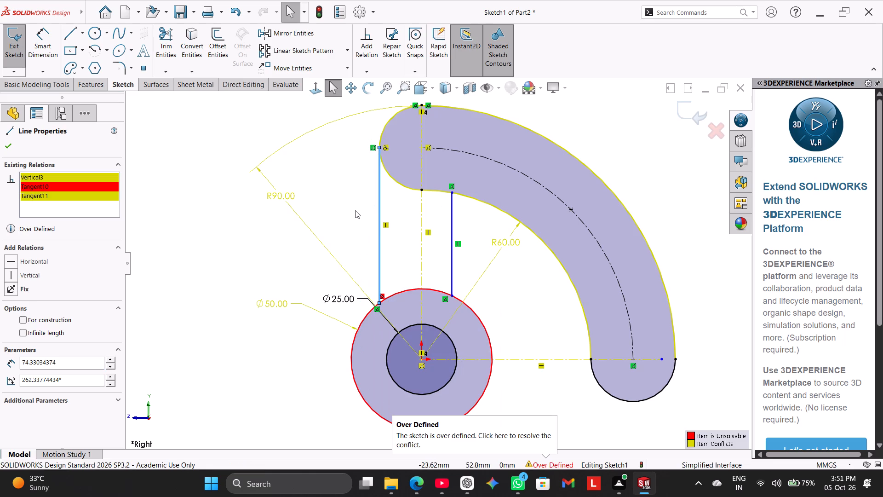
Delete the conflicting tangent relation between the left line and the 50 mm circle.
{"action": "right_click", "coordinate": [382, 295]}
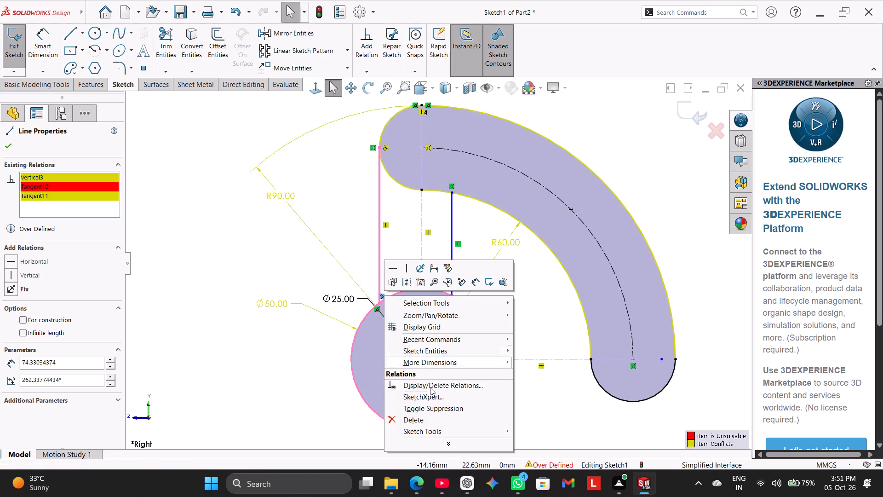
{"action": "left_click", "coordinate": [437, 416]}
{"action": "left_click", "coordinate": [291, 238]}
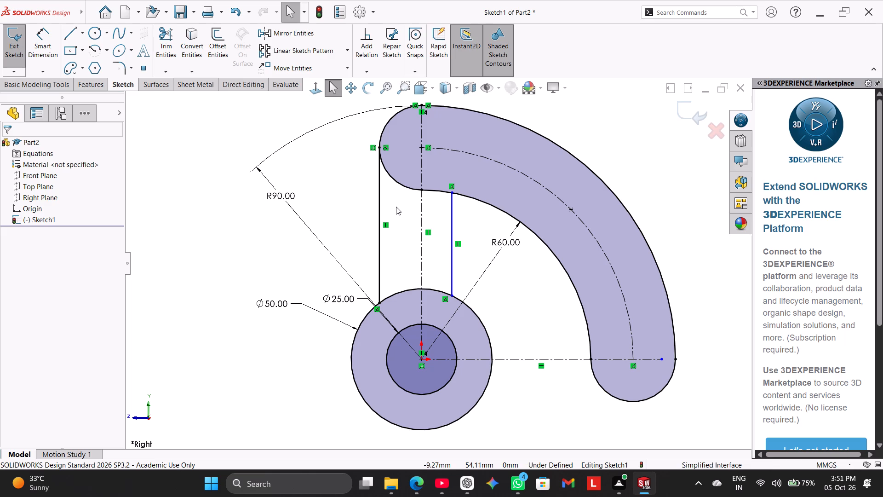
Dimension the distance between the two vertical lines as 30 mm and finish dimensioning.
{"action": "left_click", "coordinate": [41, 39]}
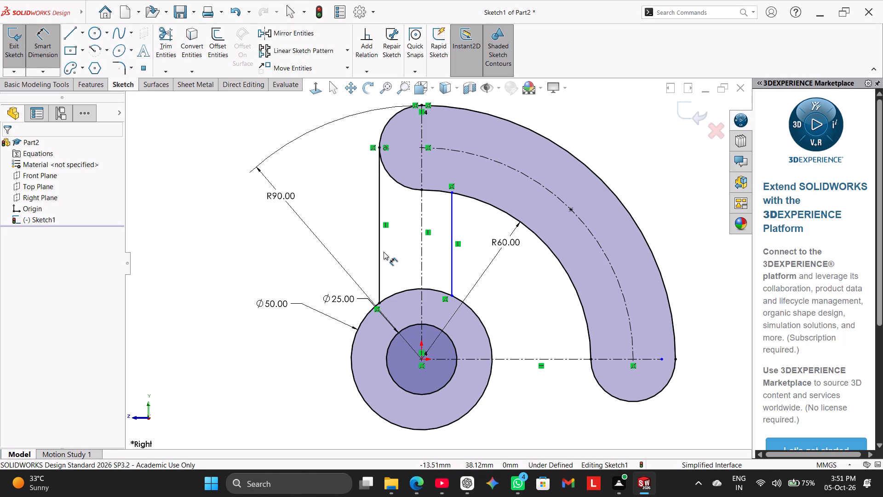
{"action": "left_click", "coordinate": [380, 251]}
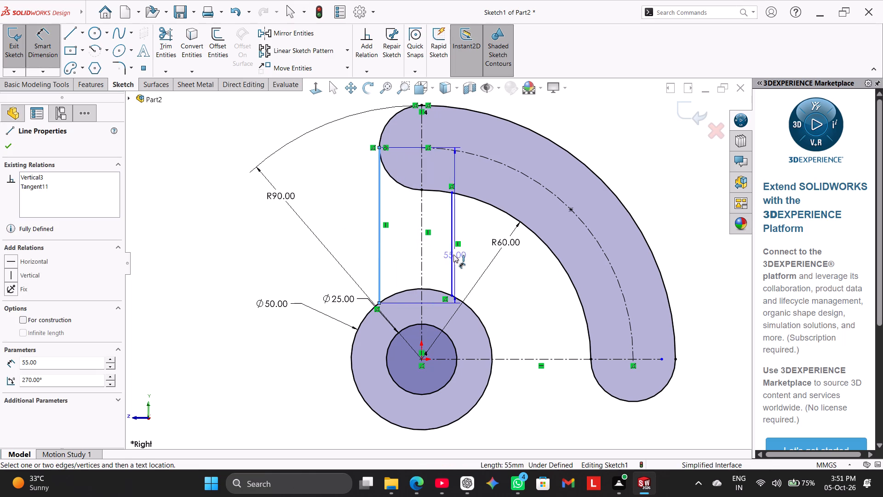
{"action": "left_click", "coordinate": [450, 254]}
{"action": "left_click", "coordinate": [416, 258]}
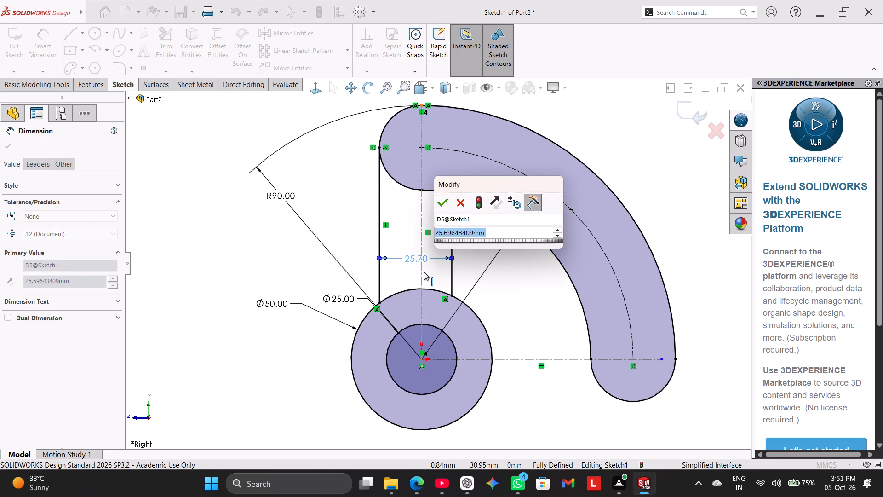
{"action": "type", "text": "30"}
{"action": "key", "text": "Return"}
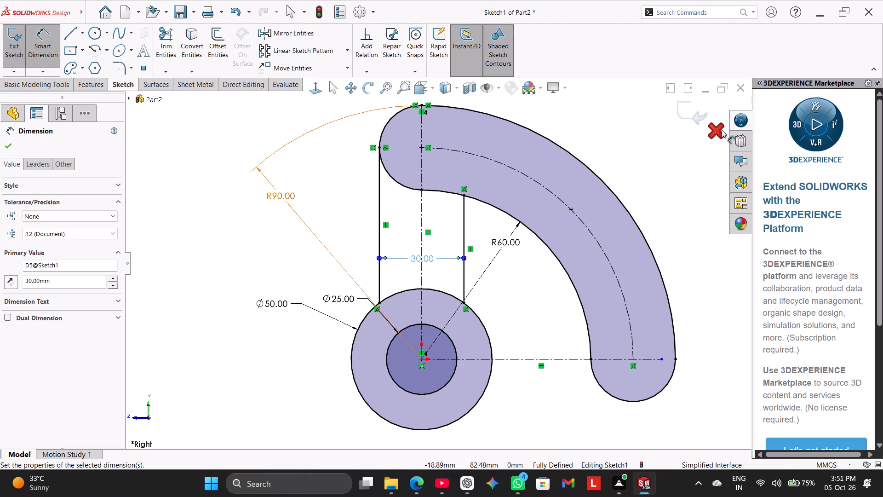
{"action": "right_click", "coordinate": [642, 139]}
{"action": "left_click_drag", "start_coordinate": [690, 169], "coordinate": [684, 166]}
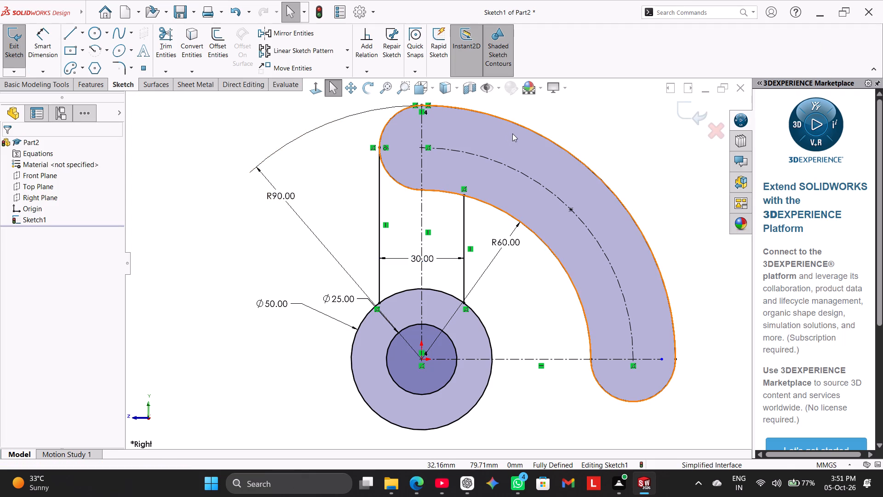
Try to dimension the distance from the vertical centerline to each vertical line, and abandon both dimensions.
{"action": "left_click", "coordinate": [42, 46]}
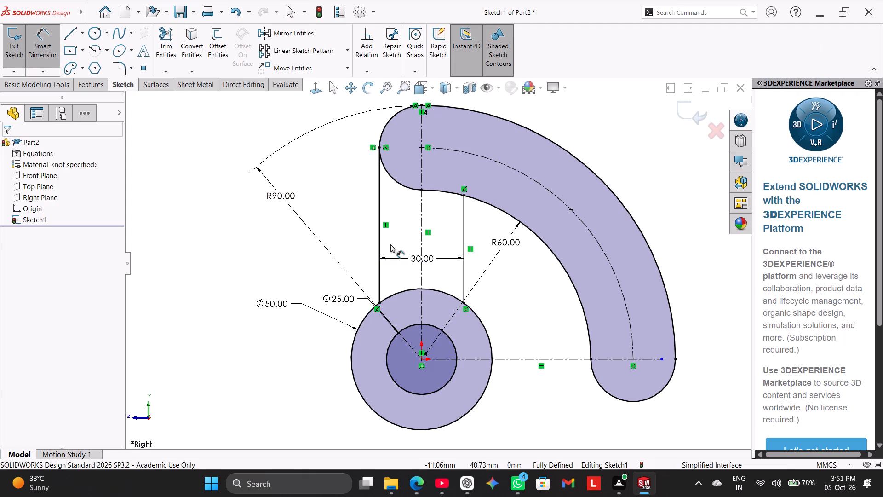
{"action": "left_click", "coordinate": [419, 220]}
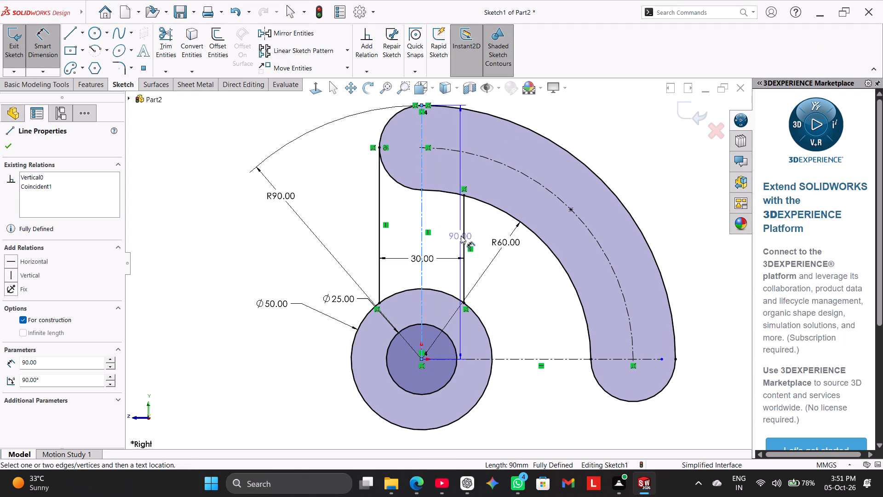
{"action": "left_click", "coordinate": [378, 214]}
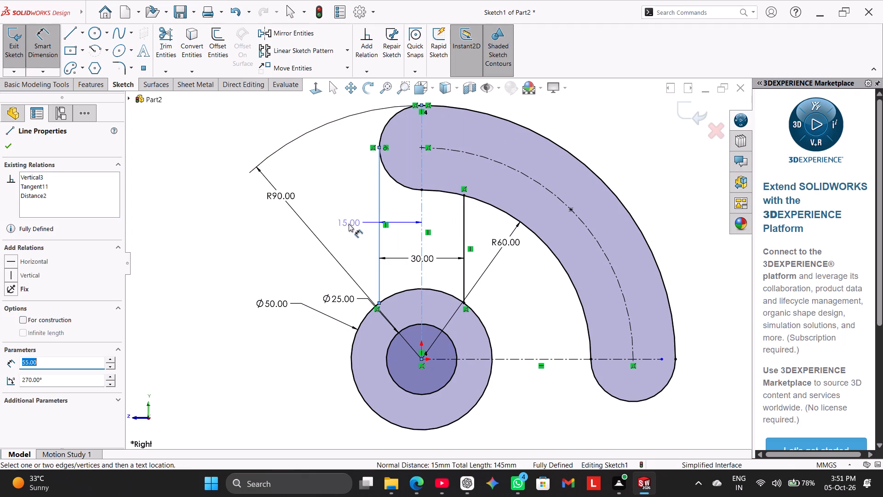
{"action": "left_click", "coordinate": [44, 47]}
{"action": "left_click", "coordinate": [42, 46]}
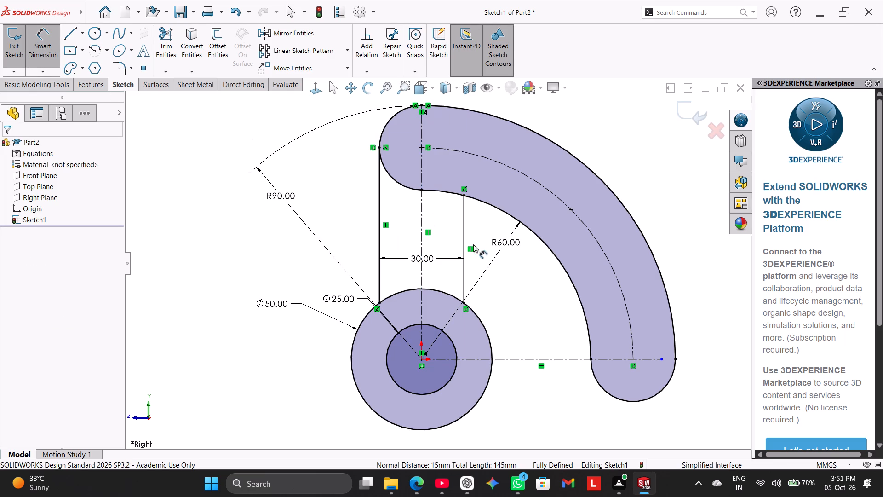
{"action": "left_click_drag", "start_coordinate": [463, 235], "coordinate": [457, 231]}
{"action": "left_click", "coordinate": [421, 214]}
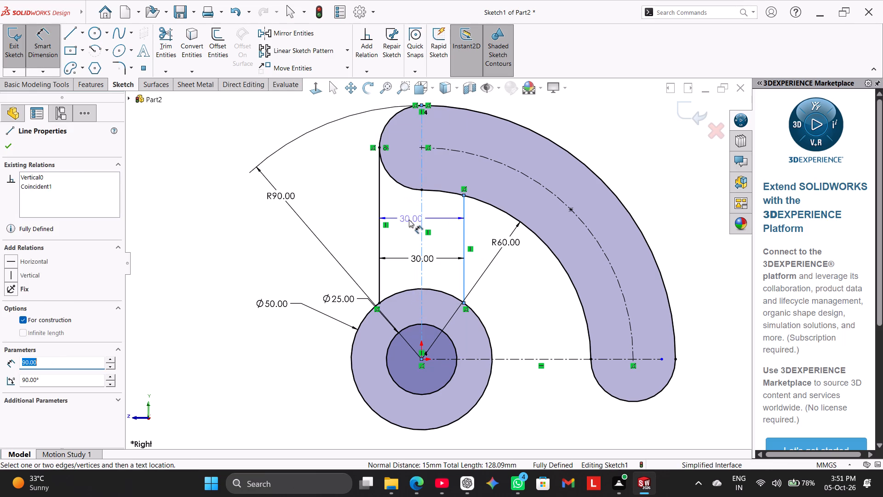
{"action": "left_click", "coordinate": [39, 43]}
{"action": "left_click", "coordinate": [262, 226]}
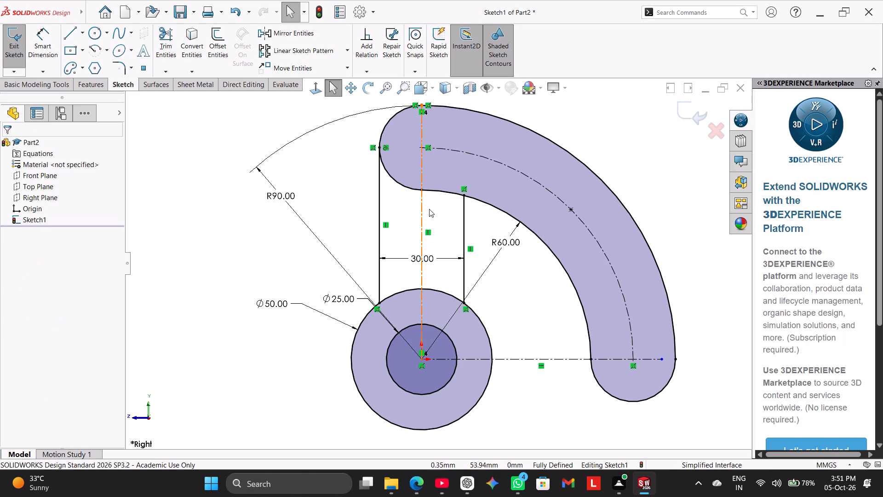
Draw a horizontal line about 149 mm long below the circles, ending vertically in line with the slot's outer arc endpoint.
{"action": "left_click_drag", "start_coordinate": [71, 37], "coordinate": [90, 49]}
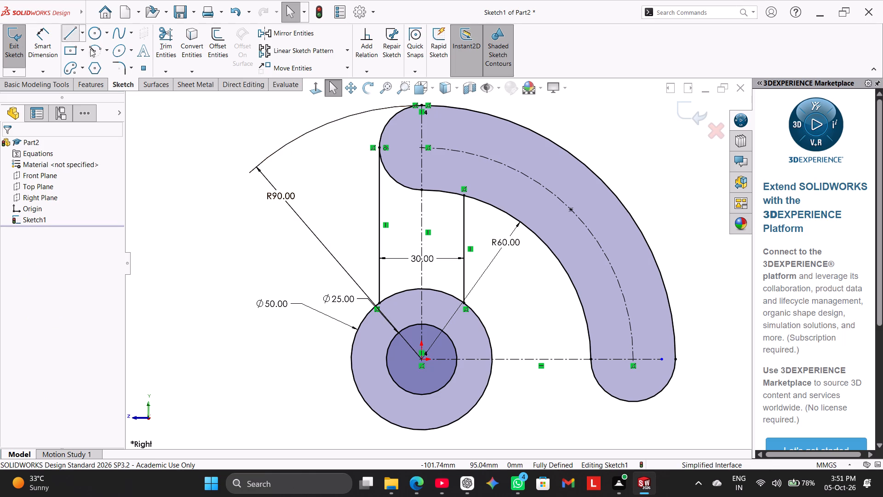
{"action": "left_click_drag", "start_coordinate": [90, 49], "coordinate": [82, 45]}
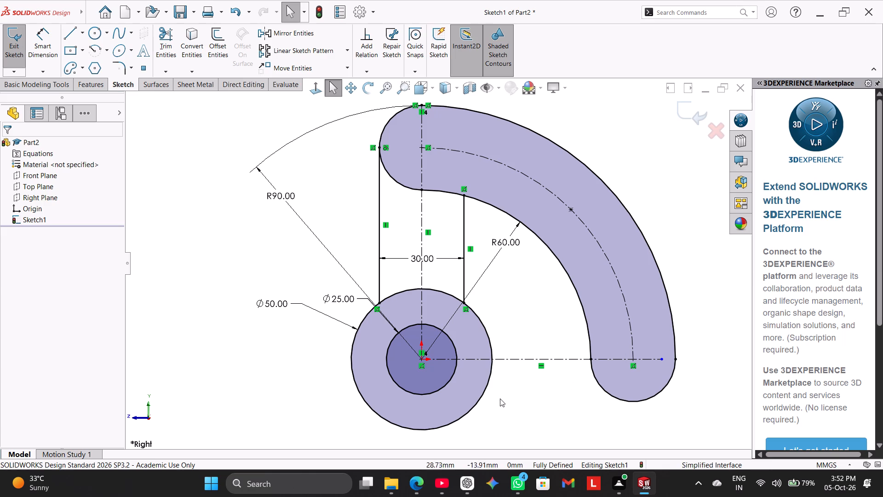
{"action": "left_click", "coordinate": [69, 35]}
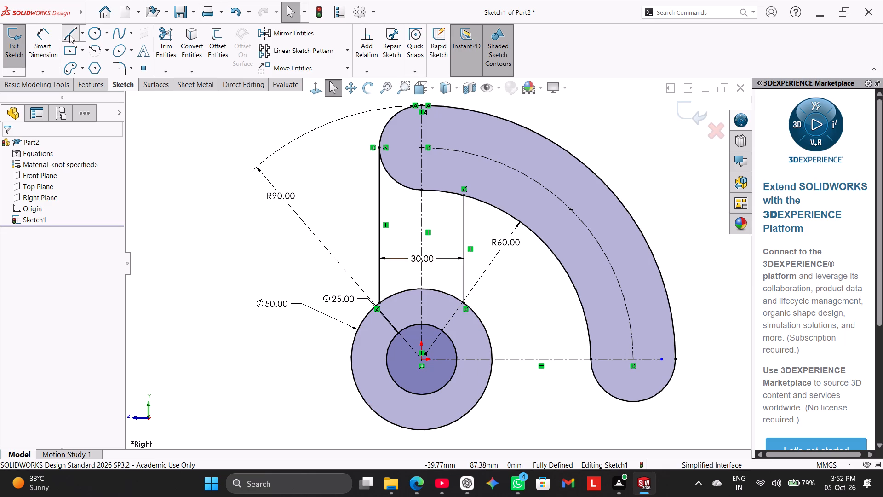
{"action": "scroll", "coordinate": [453, 410], "scroll_direction": "up", "scroll_amount": 2}
{"action": "scroll", "coordinate": [445, 390], "scroll_direction": "down", "scroll_amount": 1}
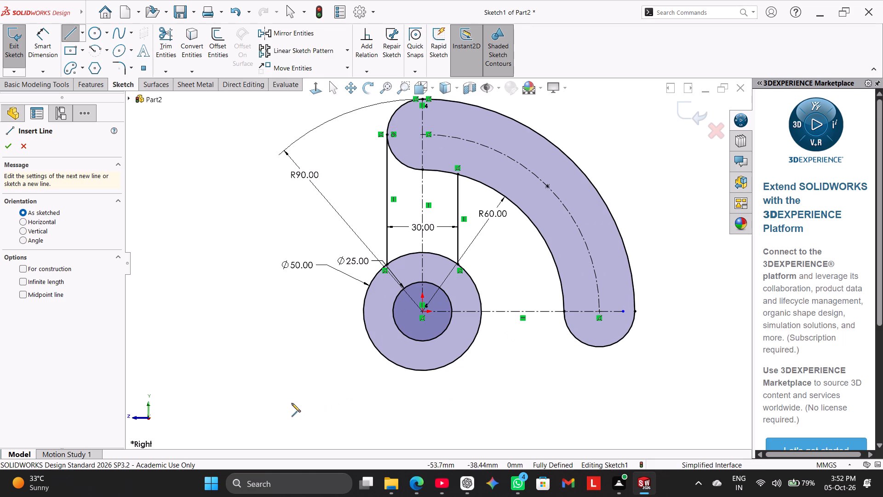
{"action": "left_click_drag", "start_coordinate": [283, 420], "coordinate": [294, 425]}
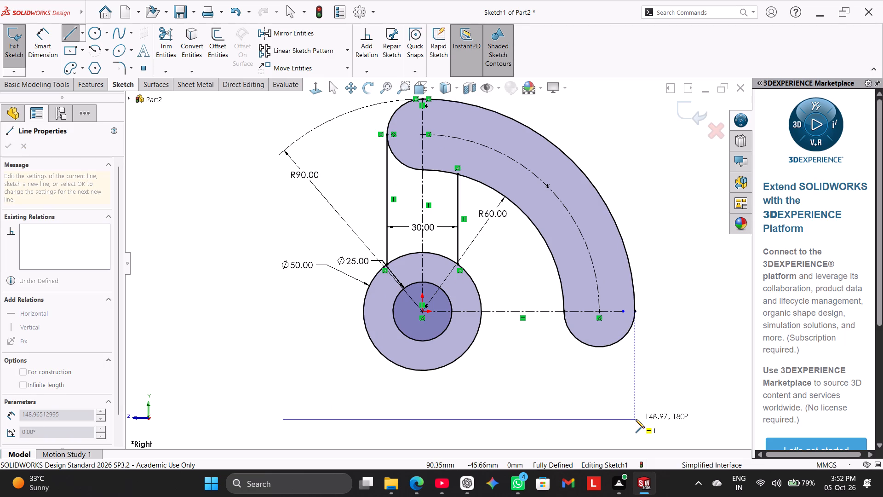
{"action": "left_click", "coordinate": [636, 419]}
{"action": "right_click", "coordinate": [657, 359]}
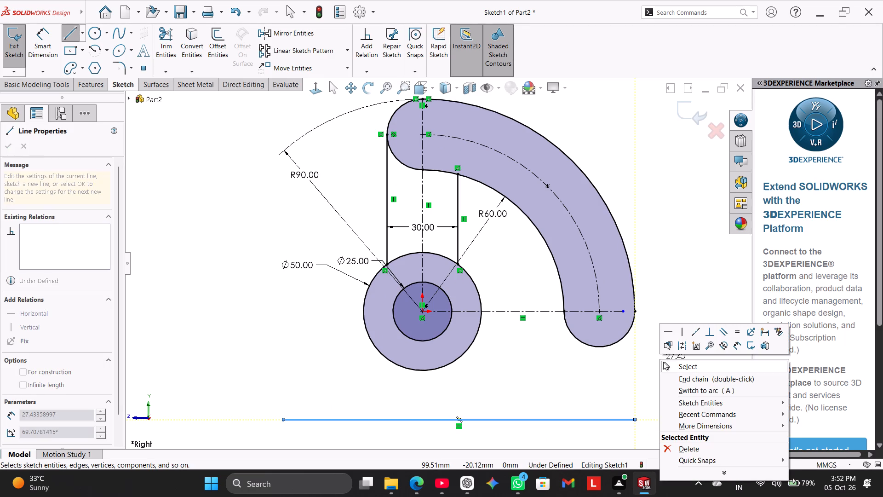
{"action": "left_click", "coordinate": [666, 364]}
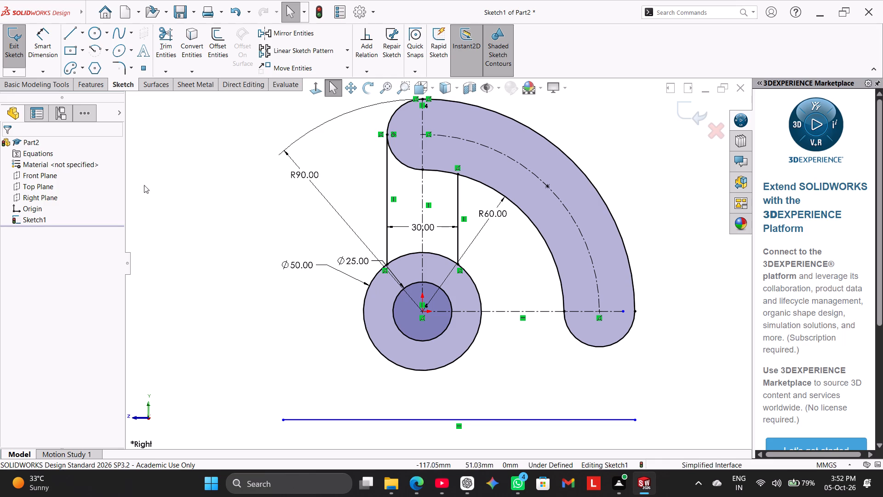
From the base line's left end, draw a vertical line about 18 mm high, a horizontal line inward, and a line up to the 50 mm circle.
{"action": "left_click", "coordinate": [69, 30]}
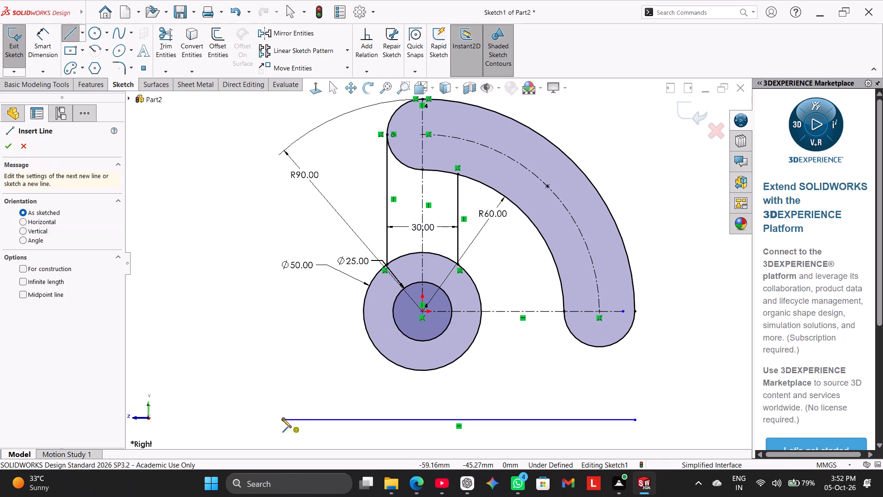
{"action": "left_click", "coordinate": [282, 419]}
{"action": "left_click", "coordinate": [282, 377]}
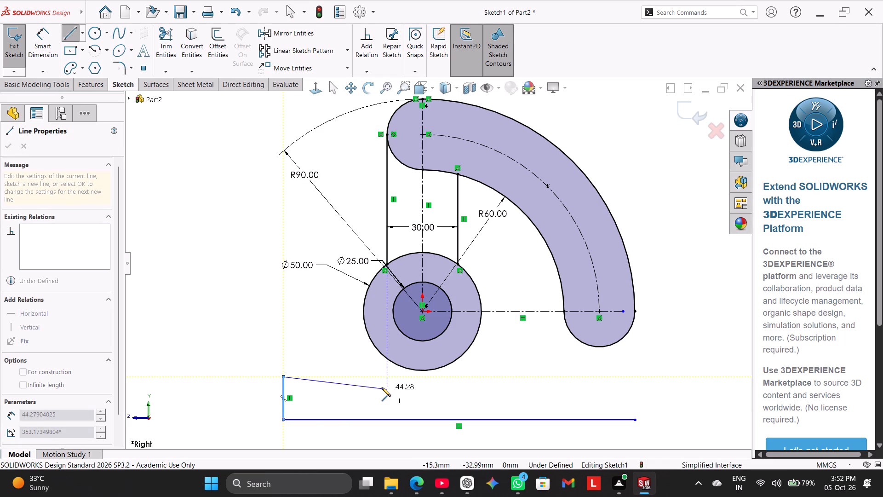
{"action": "left_click", "coordinate": [362, 377]}
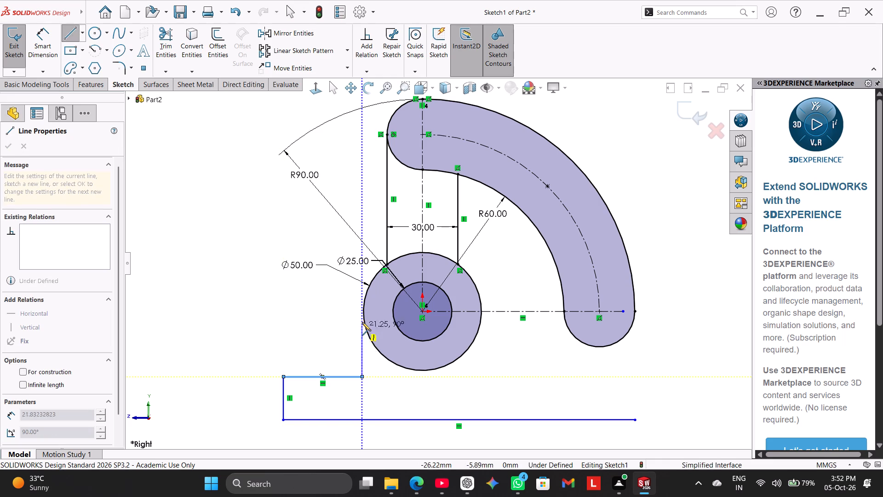
{"action": "left_click", "coordinate": [363, 316]}
{"action": "right_click", "coordinate": [307, 322]}
{"action": "left_click", "coordinate": [337, 331]}
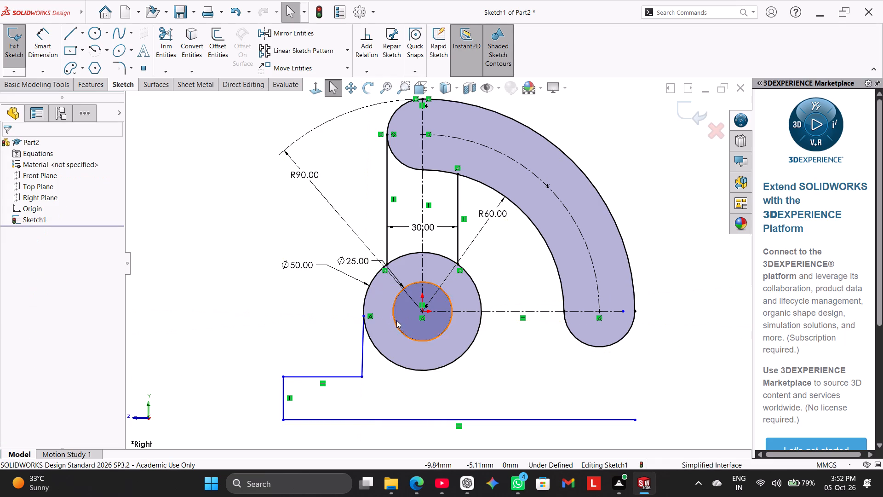
Draw a vertical line about 46 mm long from the base line's right end up to the slot's outer arc endpoint.
{"action": "left_click", "coordinate": [66, 30]}
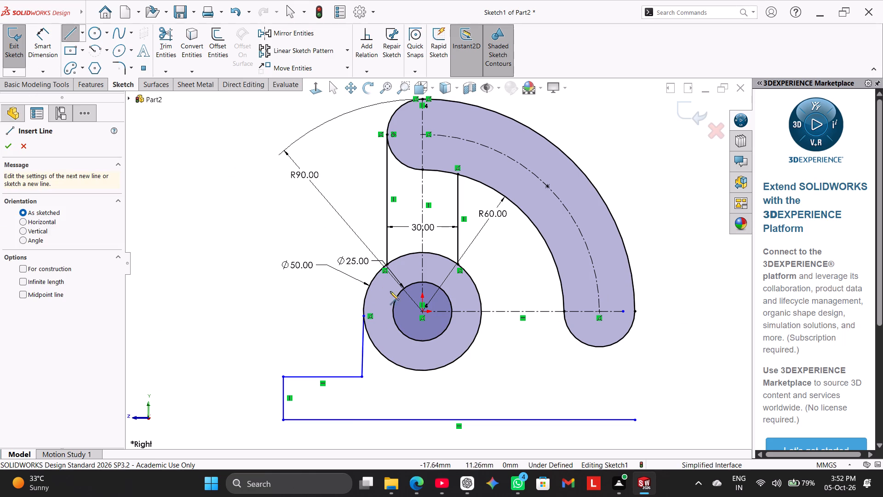
{"action": "left_click", "coordinate": [635, 419]}
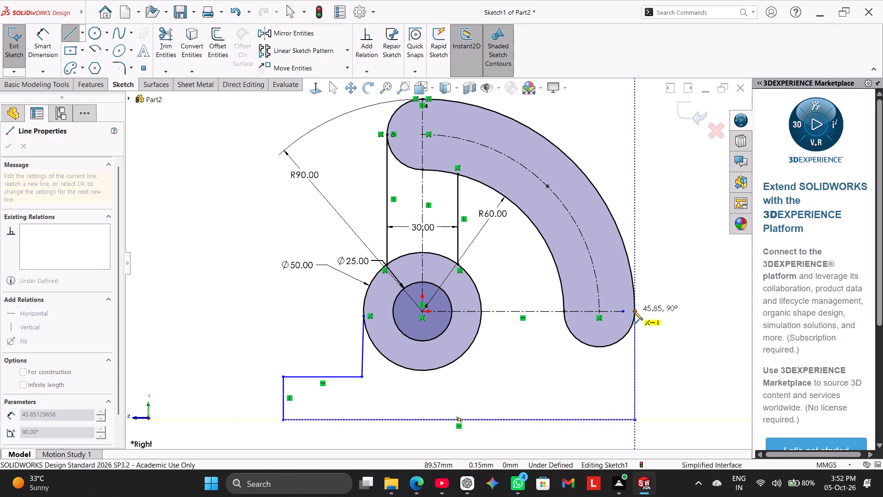
{"action": "left_click", "coordinate": [634, 311]}
{"action": "right_click_drag", "start_coordinate": [450, 371], "coordinate": [456, 371]}
{"action": "left_click", "coordinate": [488, 371]}
{"action": "right_click", "coordinate": [488, 375]}
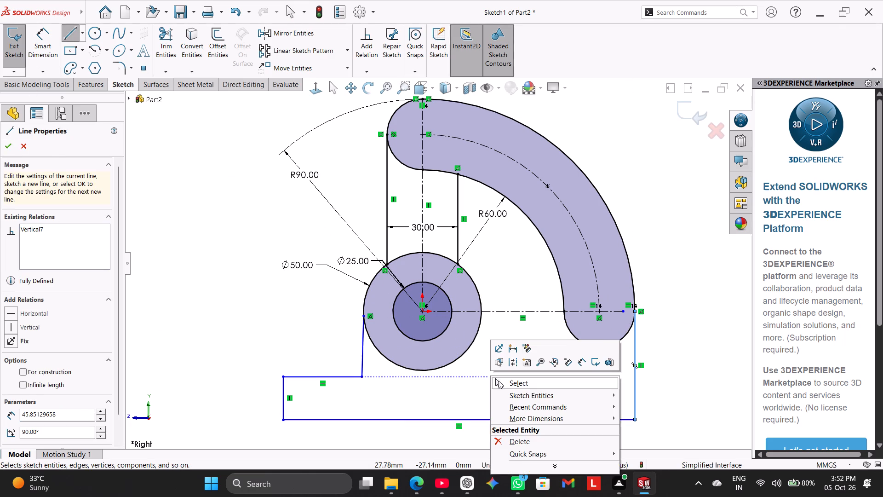
{"action": "left_click", "coordinate": [501, 381]}
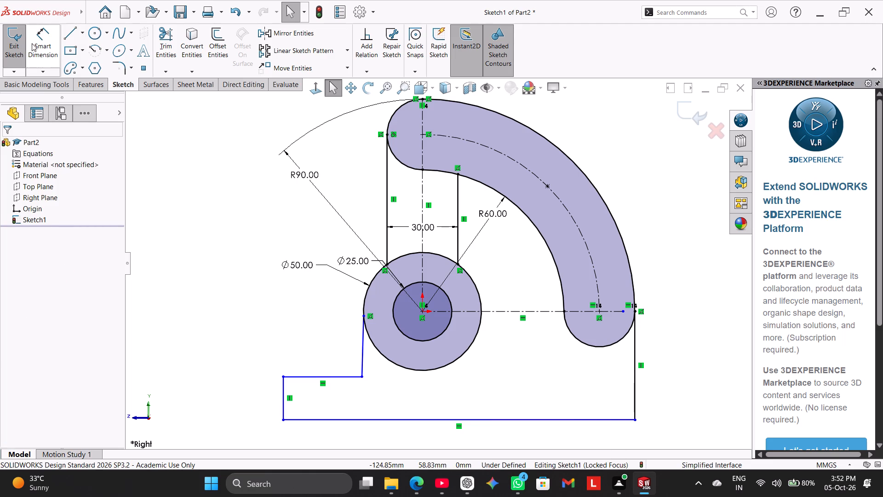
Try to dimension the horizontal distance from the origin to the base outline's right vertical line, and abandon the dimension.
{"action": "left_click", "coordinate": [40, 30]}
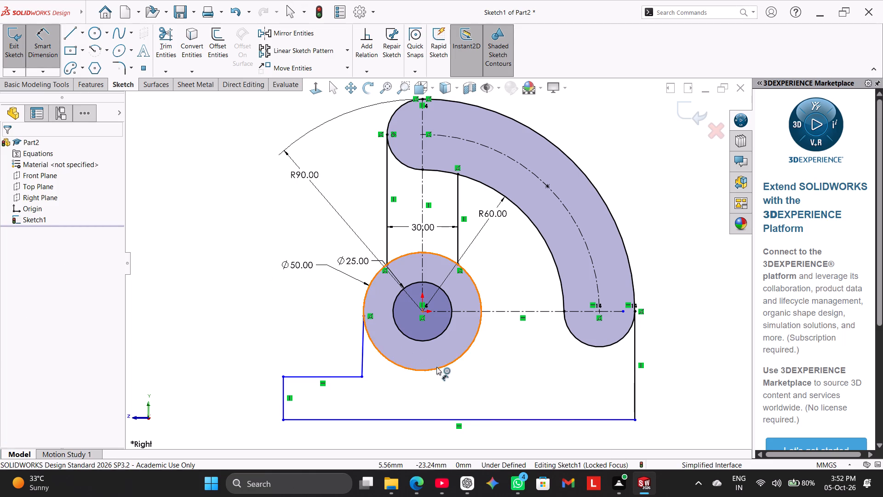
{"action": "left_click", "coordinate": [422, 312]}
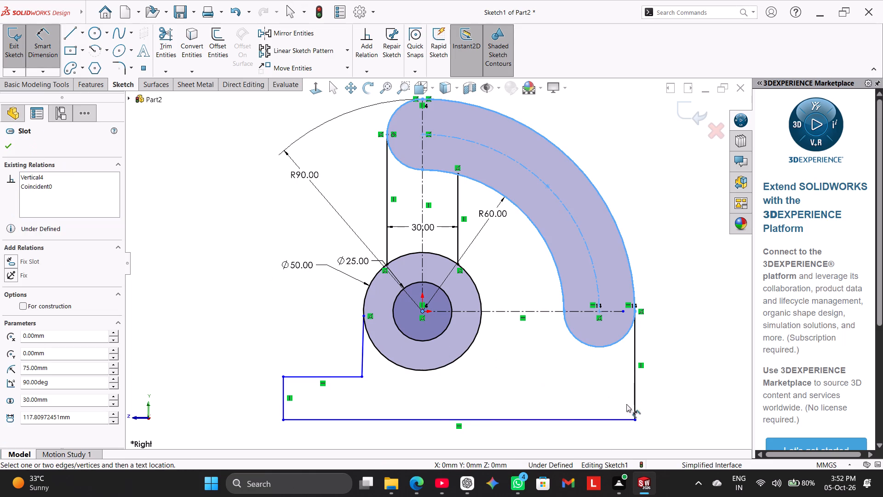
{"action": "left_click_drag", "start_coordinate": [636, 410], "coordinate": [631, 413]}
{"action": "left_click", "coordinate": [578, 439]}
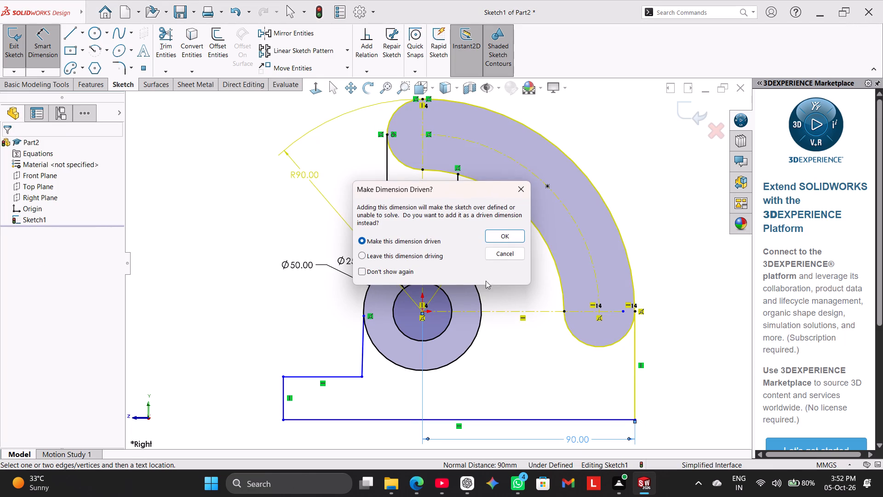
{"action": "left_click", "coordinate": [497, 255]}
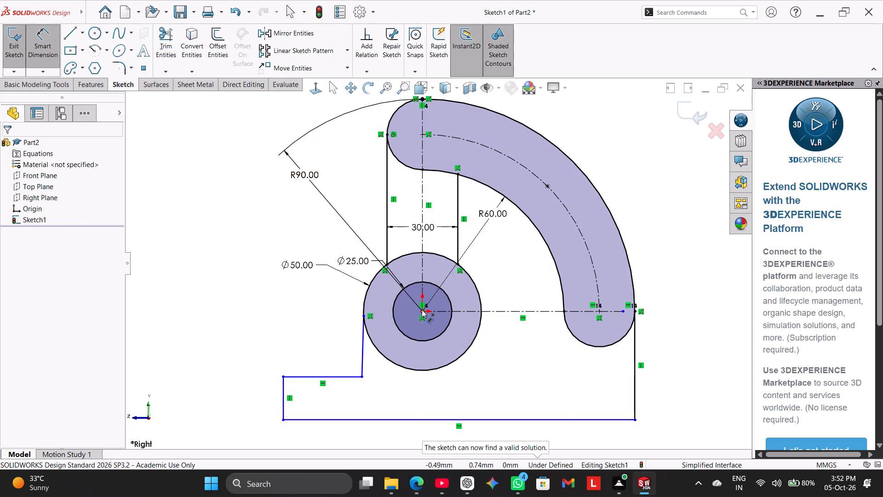
Dimension the horizontal distance from the origin to the base outline's left vertical line as 75 mm and finish dimensioning.
{"action": "left_click", "coordinate": [422, 310]}
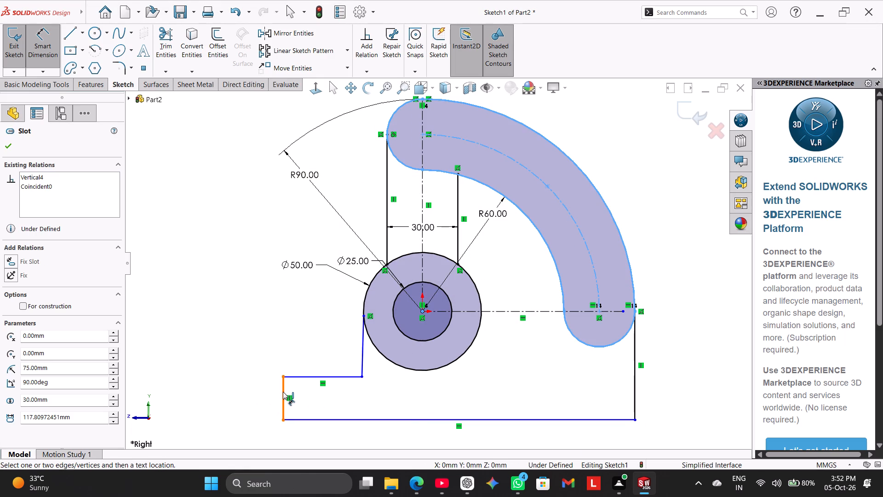
{"action": "left_click", "coordinate": [283, 392]}
{"action": "left_click", "coordinate": [367, 445]}
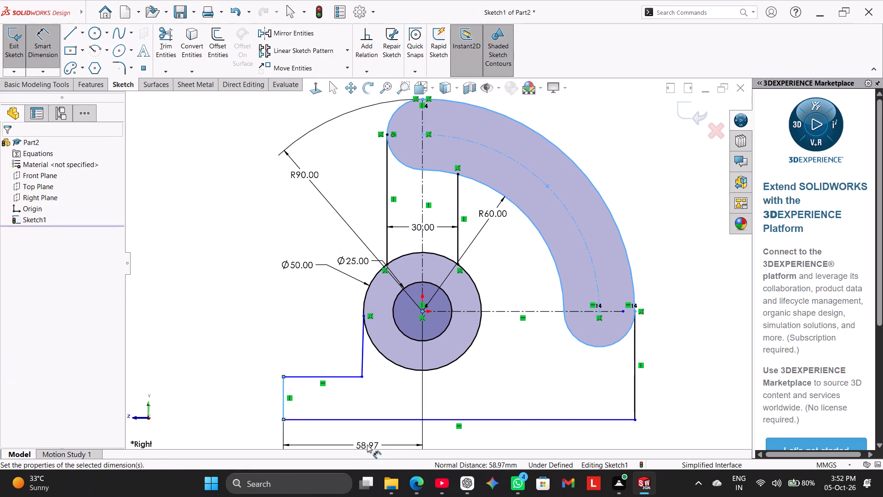
{"action": "type", "text": "75"}
{"action": "key", "text": "Return"}
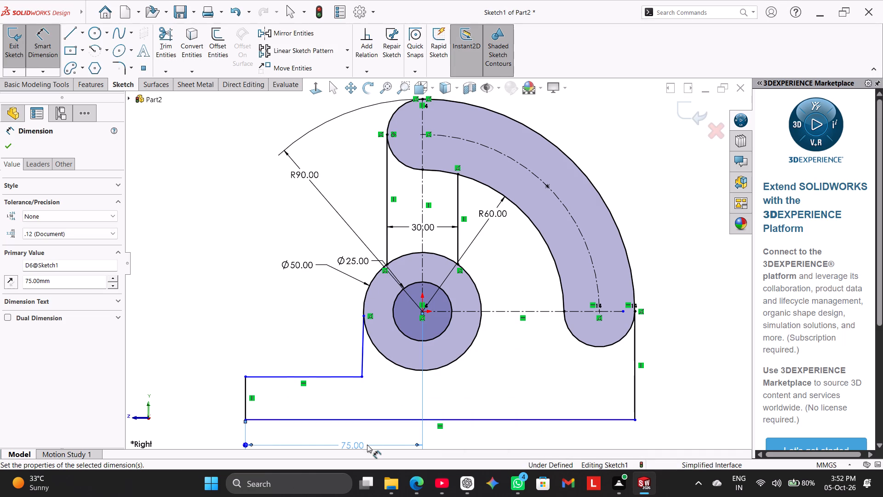
{"action": "scroll", "coordinate": [285, 292], "scroll_direction": "up", "scroll_amount": 1}
{"action": "right_click", "coordinate": [250, 291]}
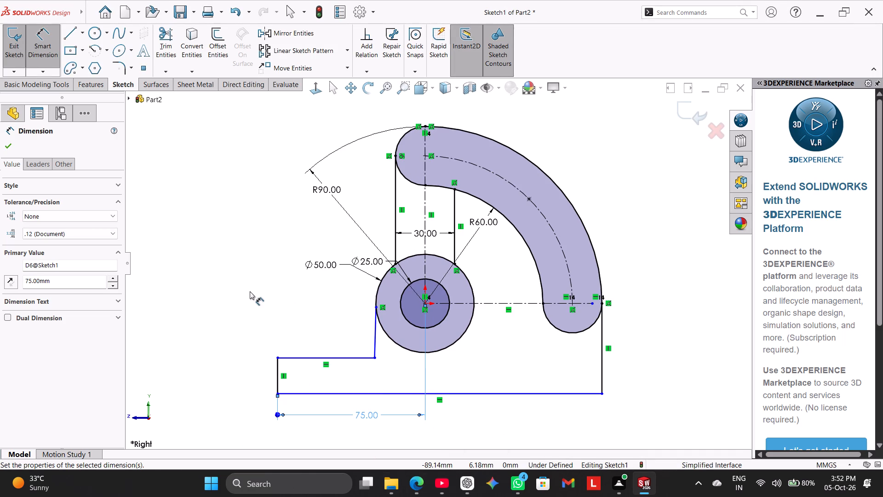
{"action": "left_click", "coordinate": [279, 320]}
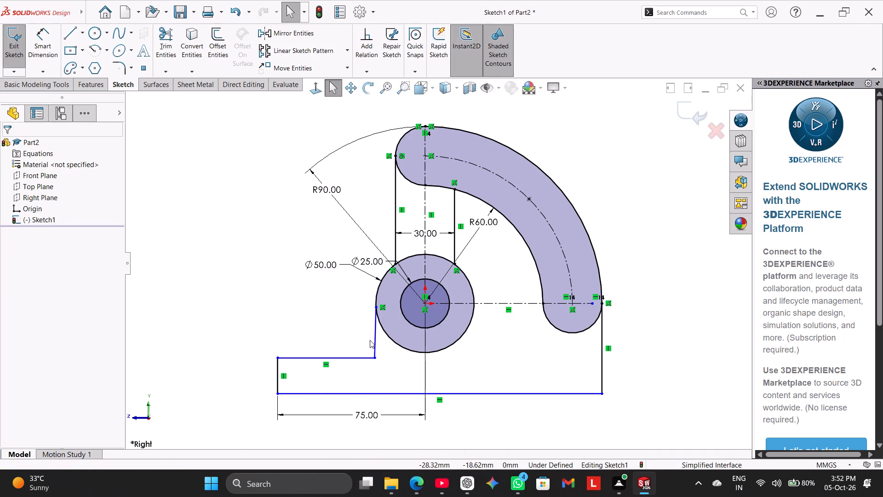
Add a Vertical relation to the slanted line joining the base step to the 50 mm circle.
{"action": "right_click", "coordinate": [373, 342]}
{"action": "left_click", "coordinate": [397, 265]}
{"action": "left_click", "coordinate": [238, 309]}
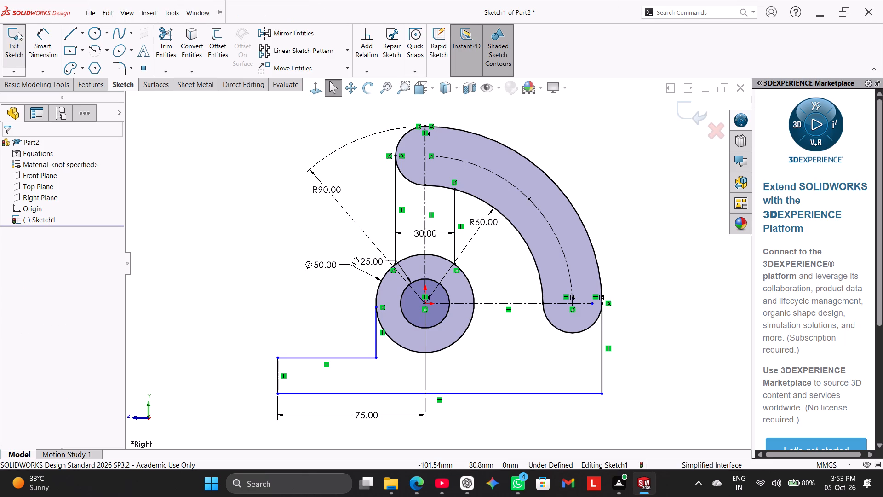
Dimension the height of the base outline's left vertical line as 16 mm and reposition the dimension text between its extension lines.
{"action": "left_click", "coordinate": [31, 34]}
{"action": "left_click_drag", "start_coordinate": [278, 366], "coordinate": [262, 374]}
{"action": "left_click", "coordinate": [239, 389]}
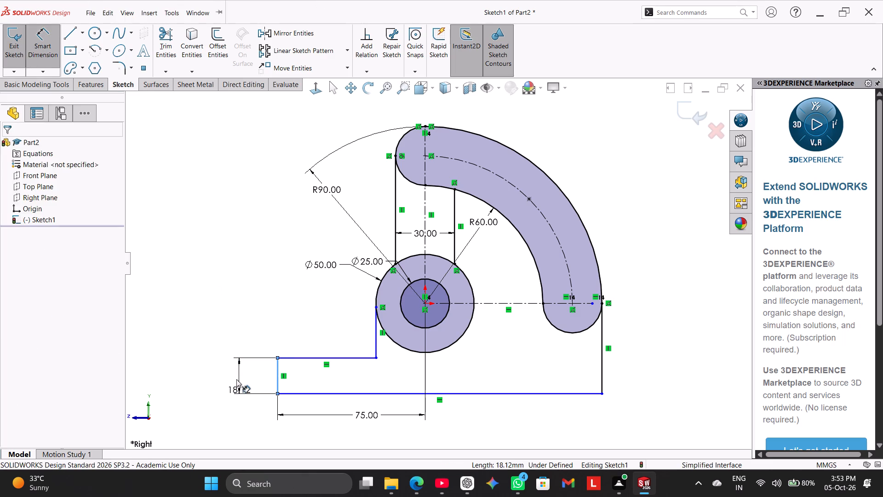
{"action": "type", "text": "16"}
{"action": "key", "text": "Return"}
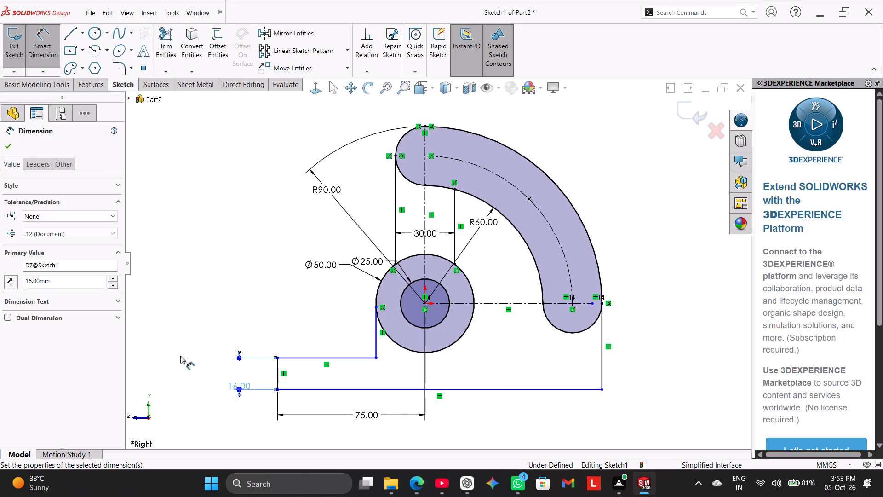
{"action": "left_click_drag", "start_coordinate": [233, 385], "coordinate": [234, 377]}
{"action": "left_click", "coordinate": [209, 367]}
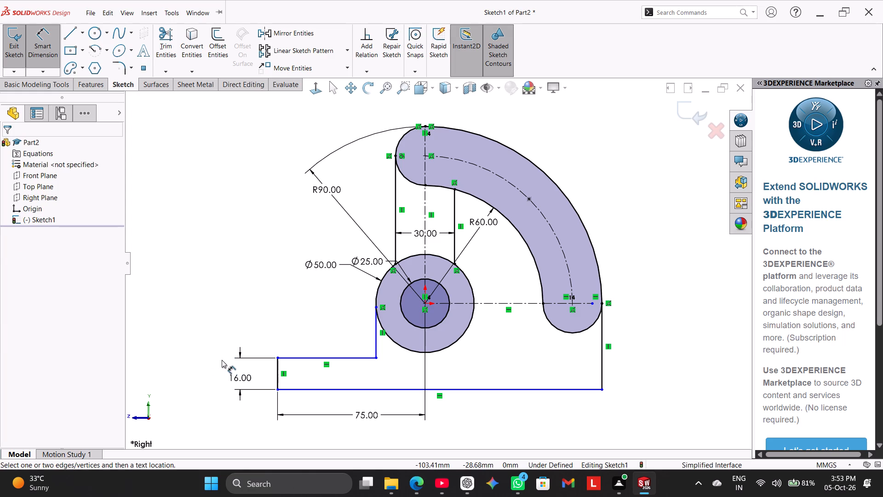
Draw a line about 40 mm long from the 50 mm circle to the slot's lower rounded end and make it horizontal.
{"action": "left_click", "coordinate": [67, 36]}
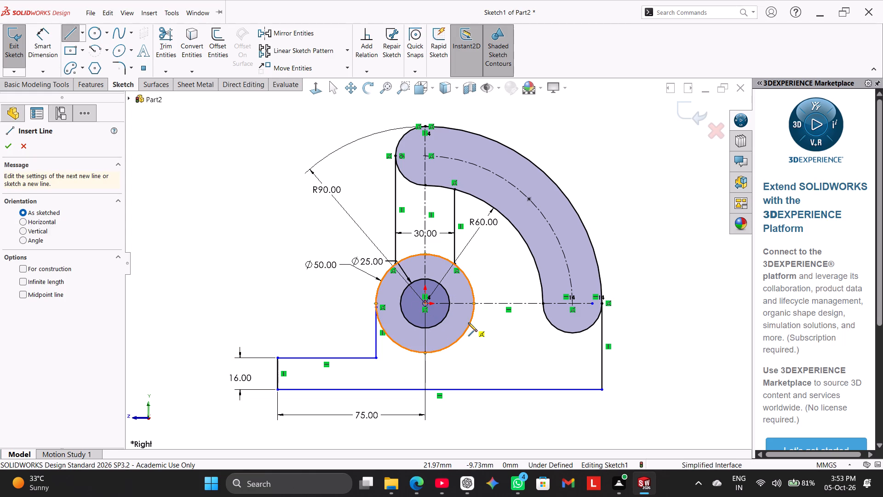
{"action": "left_click", "coordinate": [468, 323]}
{"action": "left_click", "coordinate": [547, 322]}
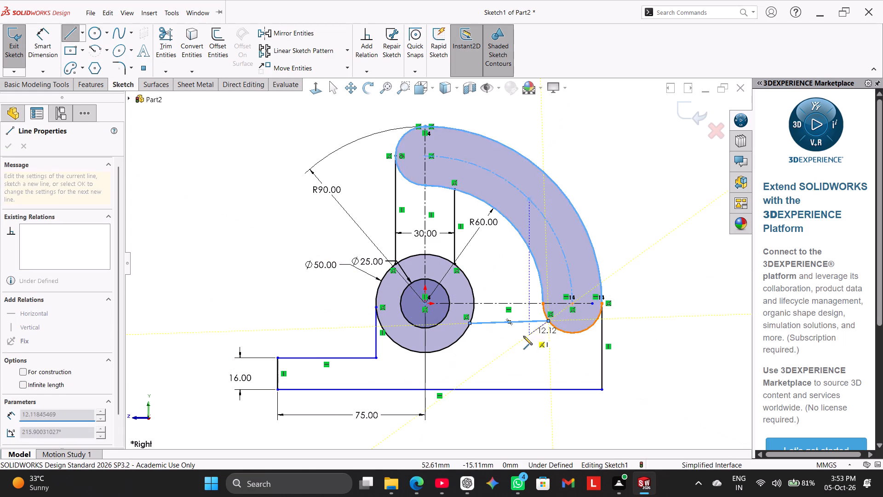
{"action": "right_click", "coordinate": [519, 338]}
{"action": "left_click", "coordinate": [532, 341]}
{"action": "right_click", "coordinate": [516, 319]}
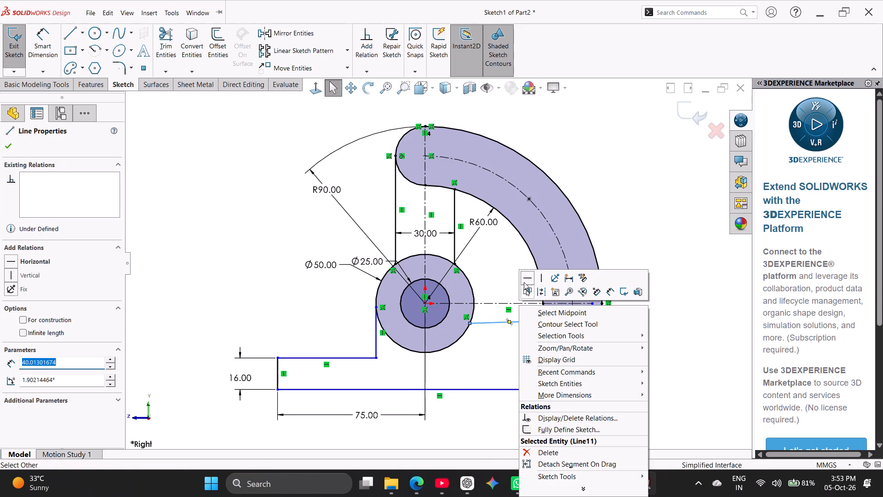
{"action": "left_click", "coordinate": [524, 282]}
Dimension the vertical distance between the new horizontal connecting line and the base line as 273 mm.
{"action": "left_click", "coordinate": [36, 46]}
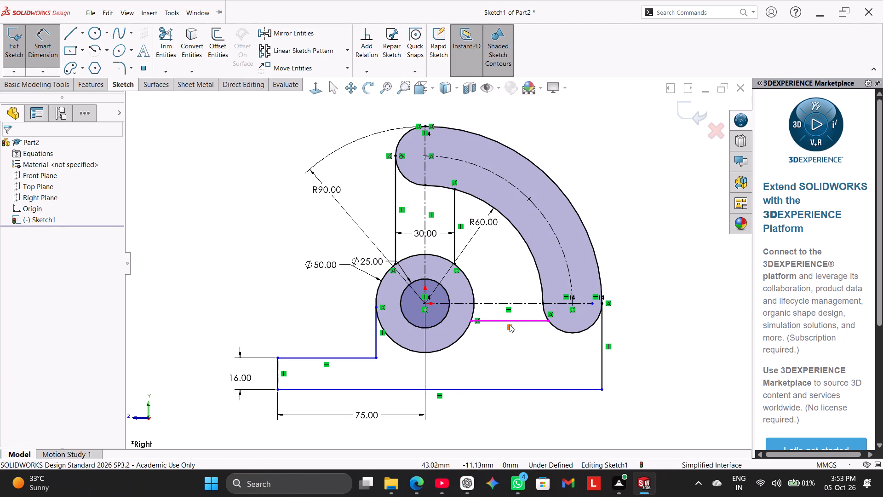
{"action": "left_click", "coordinate": [510, 321]}
{"action": "left_click", "coordinate": [509, 388]}
{"action": "left_click", "coordinate": [509, 358]}
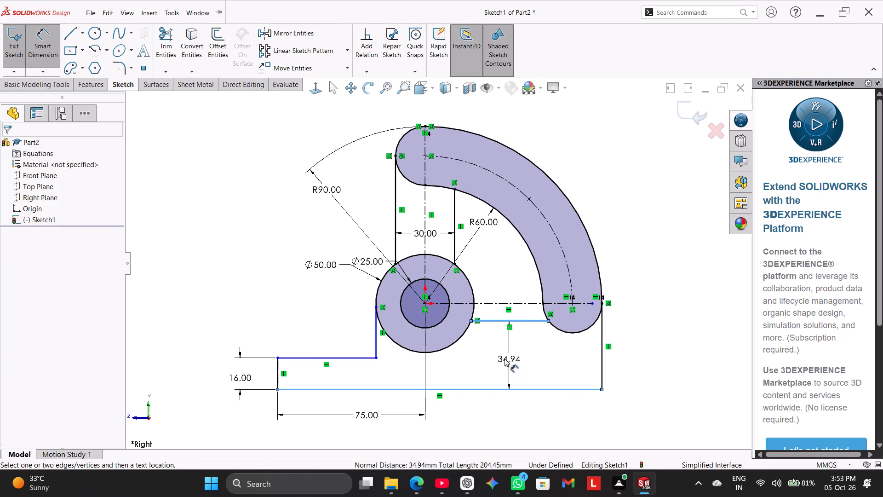
{"action": "type", "text": "273"}
{"action": "key", "text": "Return"}
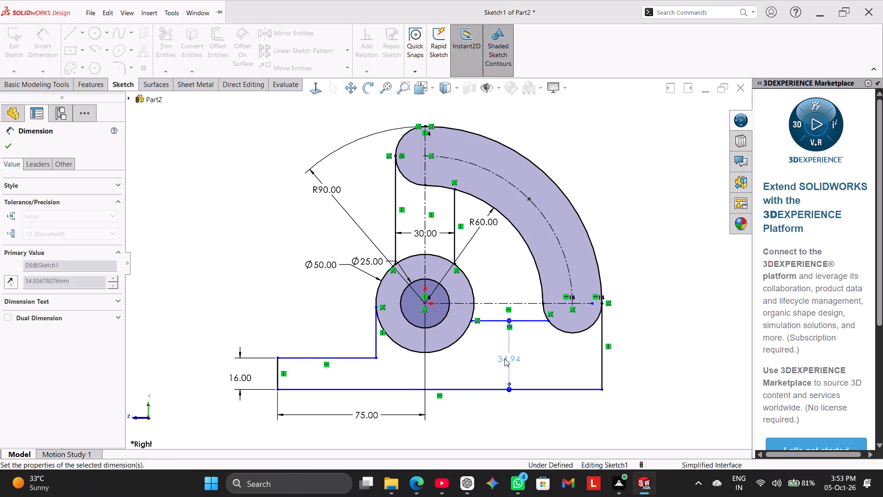
{"action": "scroll", "coordinate": [529, 452], "scroll_direction": "up", "scroll_amount": 3}
{"action": "scroll", "coordinate": [527, 391], "scroll_direction": "up", "scroll_amount": 4}
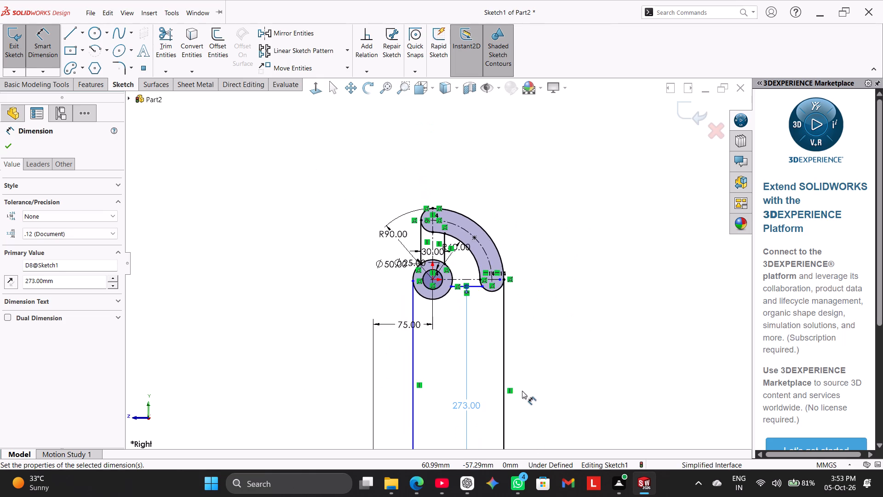
Undo the last value change to the vertical dimension between the horizontal connecting line and the base line.
{"action": "scroll", "coordinate": [522, 391], "scroll_direction": "up", "scroll_amount": 2}
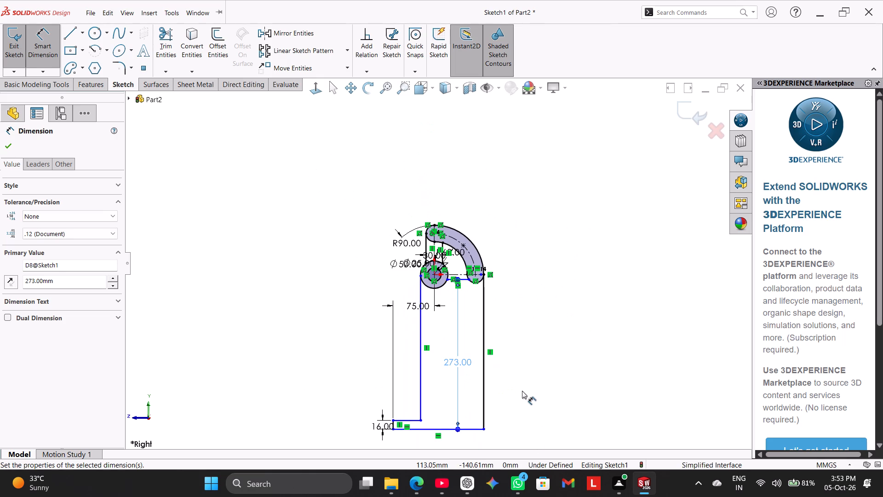
{"action": "key", "text": "ctrl+z"}
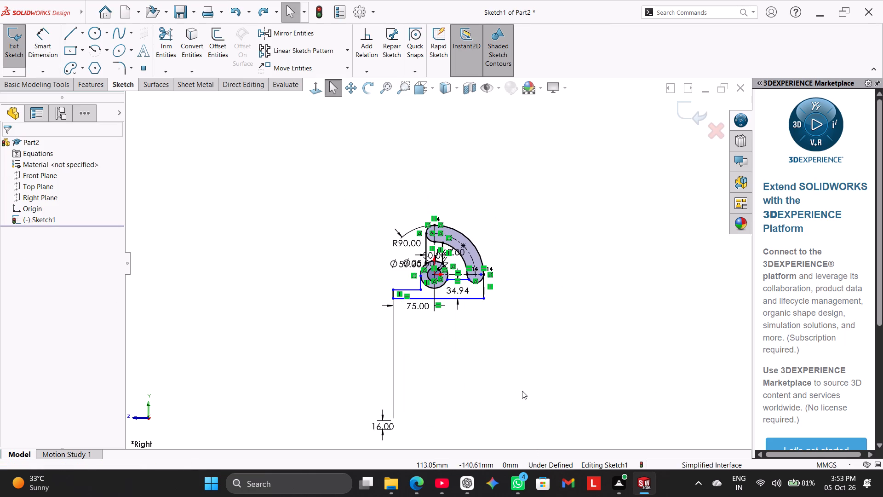
Reposition the 16 mm height and 75 mm width dimensions close beside and below the base outline.
{"action": "scroll", "coordinate": [538, 329], "scroll_direction": "down", "scroll_amount": 4}
{"action": "scroll", "coordinate": [401, 269], "scroll_direction": "up", "scroll_amount": 2}
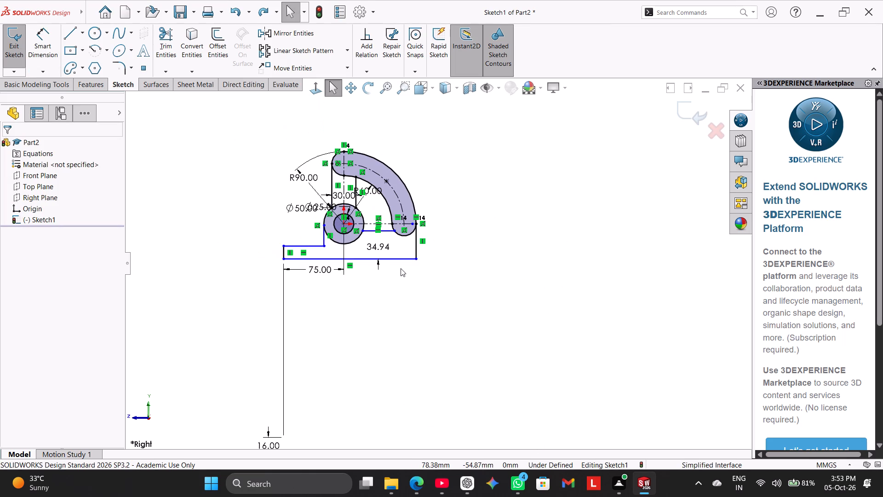
{"action": "scroll", "coordinate": [401, 268], "scroll_direction": "up", "scroll_amount": 1}
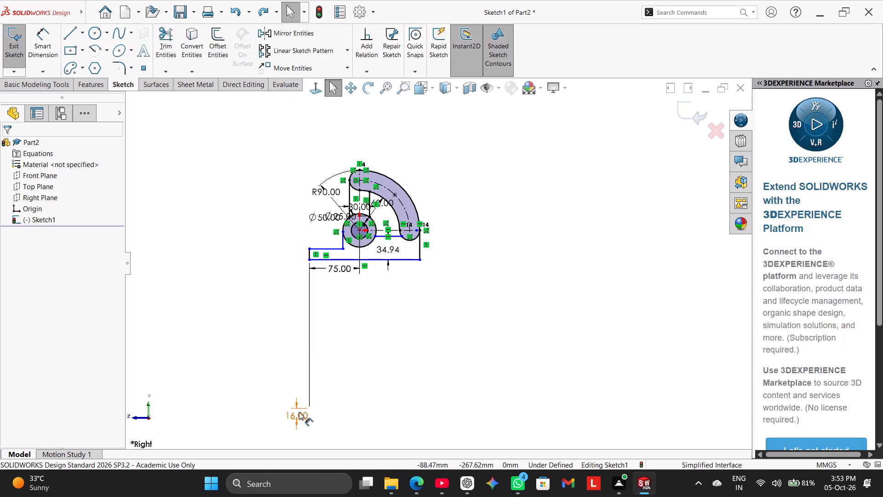
{"action": "left_click", "coordinate": [299, 412]}
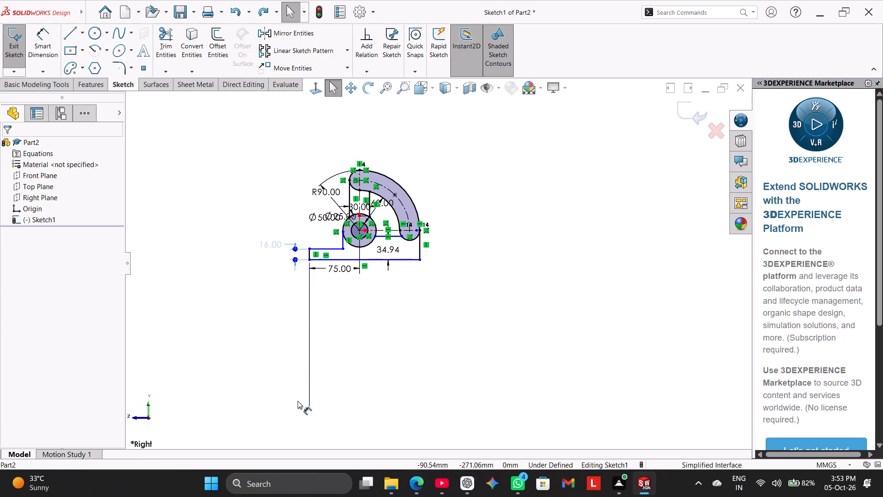
{"action": "left_click", "coordinate": [396, 343]}
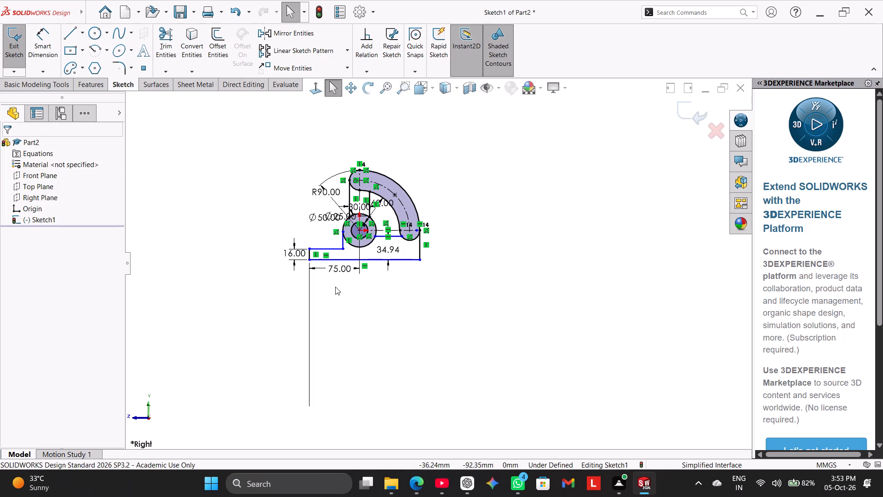
{"action": "left_click_drag", "start_coordinate": [336, 274], "coordinate": [332, 282]}
{"action": "left_click", "coordinate": [350, 345]}
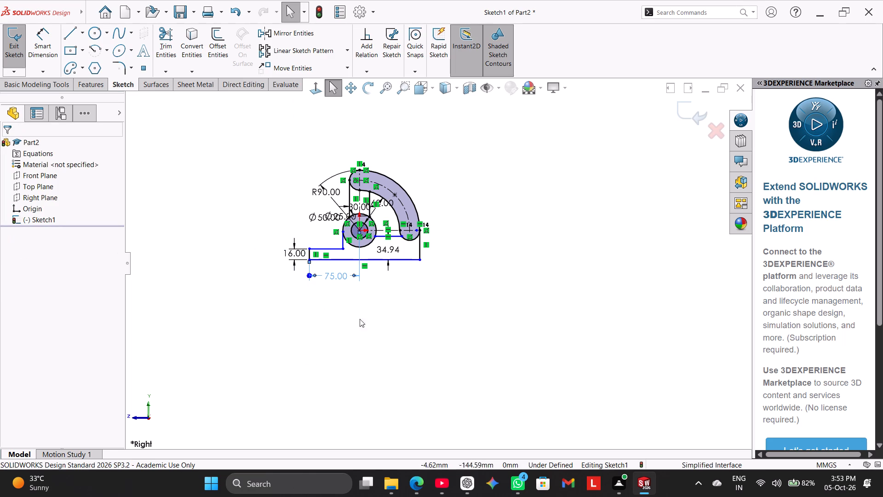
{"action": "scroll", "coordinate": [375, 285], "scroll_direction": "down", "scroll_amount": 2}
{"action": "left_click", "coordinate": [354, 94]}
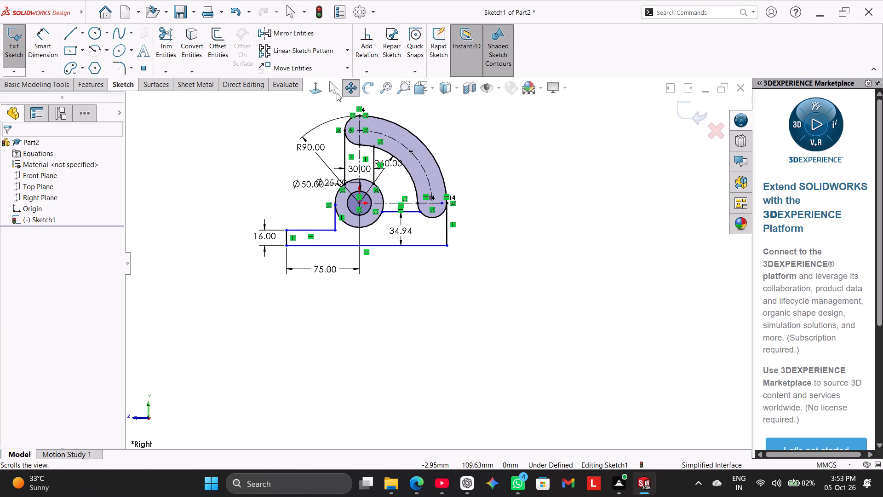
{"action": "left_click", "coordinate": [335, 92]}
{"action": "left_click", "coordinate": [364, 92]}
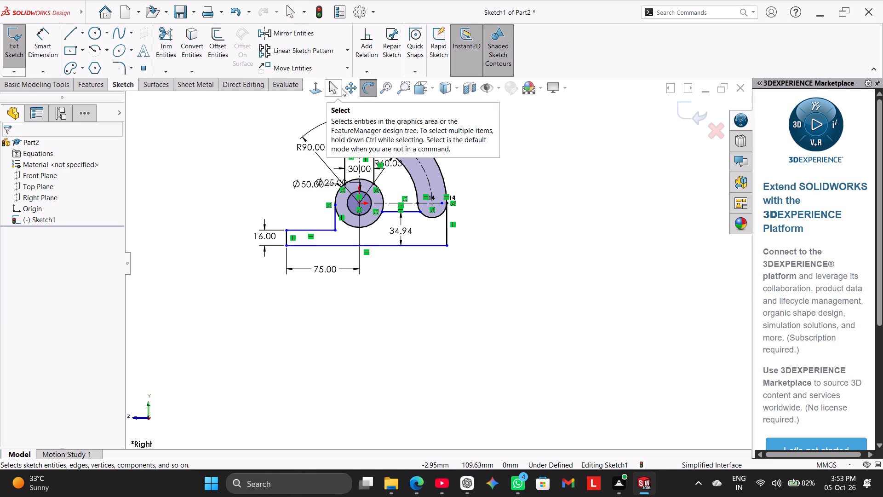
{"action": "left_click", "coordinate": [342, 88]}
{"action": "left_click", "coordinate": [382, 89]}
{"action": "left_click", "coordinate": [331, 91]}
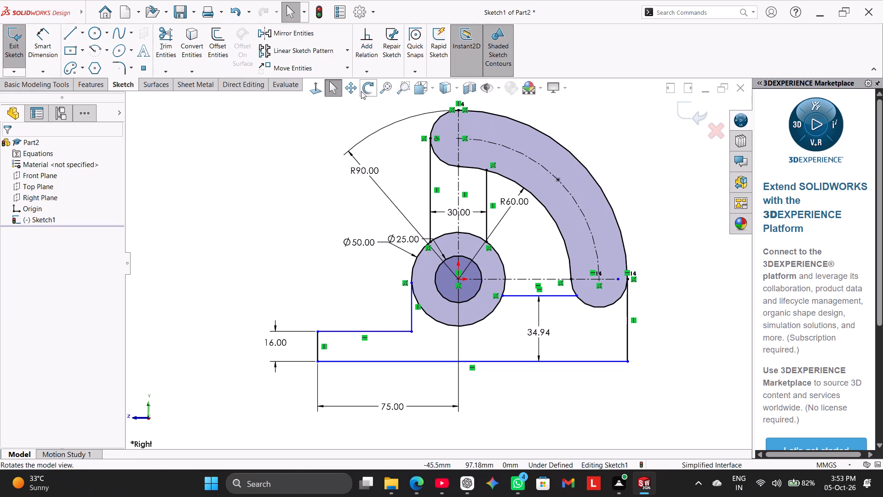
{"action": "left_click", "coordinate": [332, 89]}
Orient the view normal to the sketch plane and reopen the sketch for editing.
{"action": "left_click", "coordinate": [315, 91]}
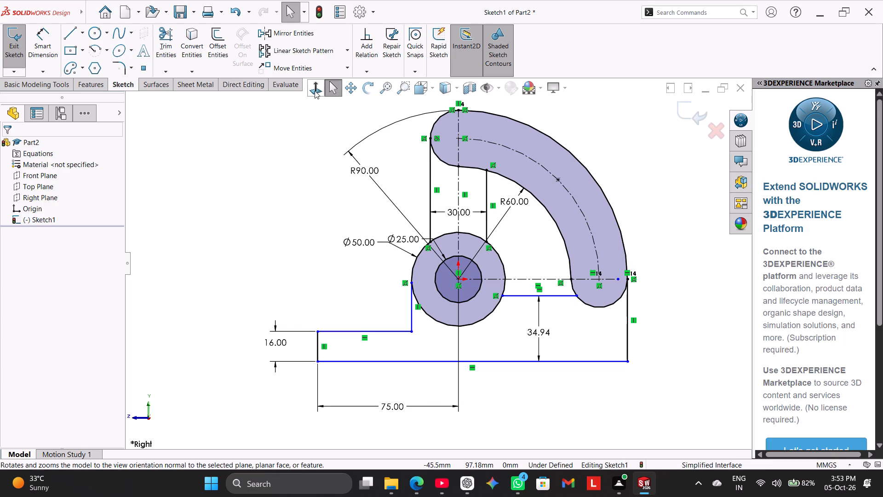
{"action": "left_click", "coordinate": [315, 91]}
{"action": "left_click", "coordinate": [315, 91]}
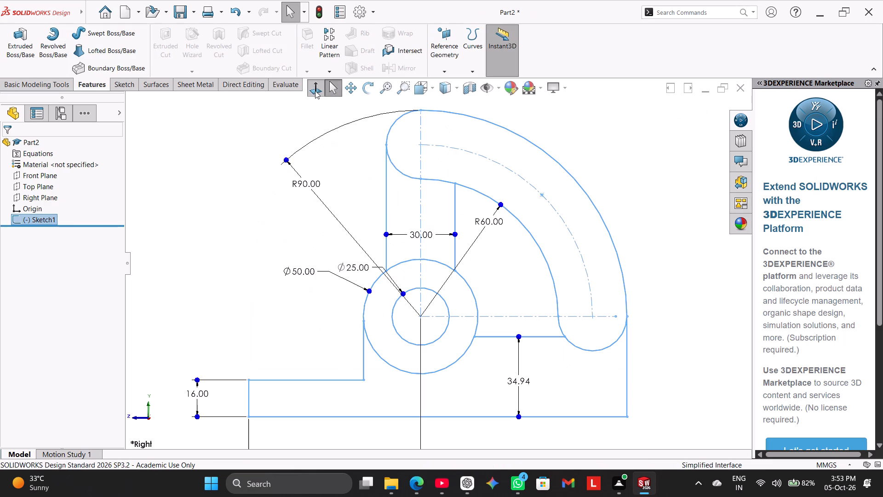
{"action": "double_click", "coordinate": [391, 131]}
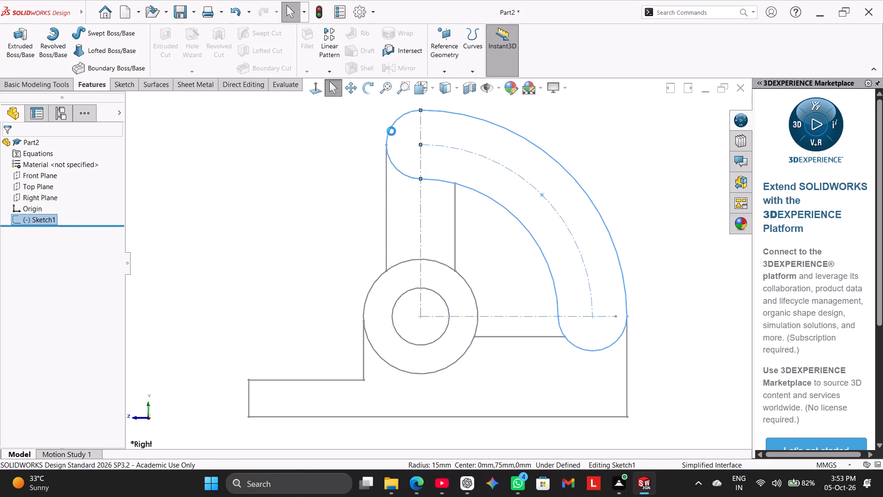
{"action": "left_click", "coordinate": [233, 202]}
Move the 75 mm width dimension closer to the underside of the base outline.
{"action": "scroll", "coordinate": [260, 217], "scroll_direction": "up", "scroll_amount": 2}
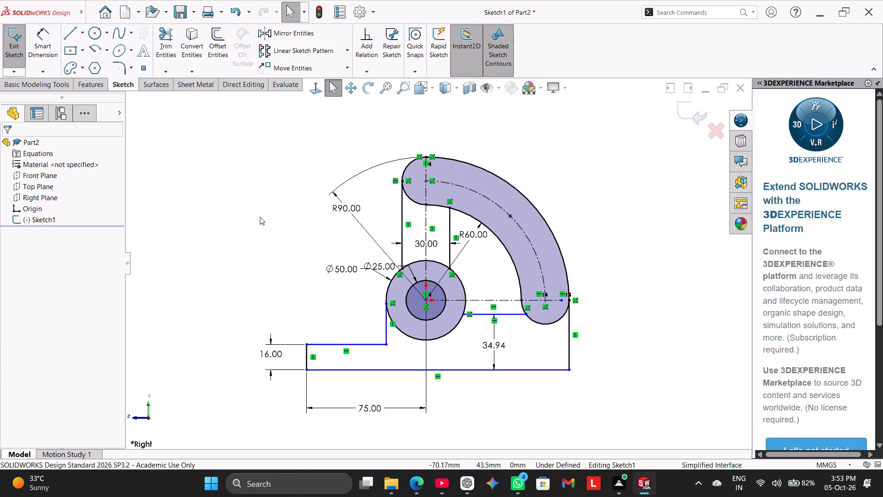
{"action": "left_click_drag", "start_coordinate": [369, 410], "coordinate": [365, 395]}
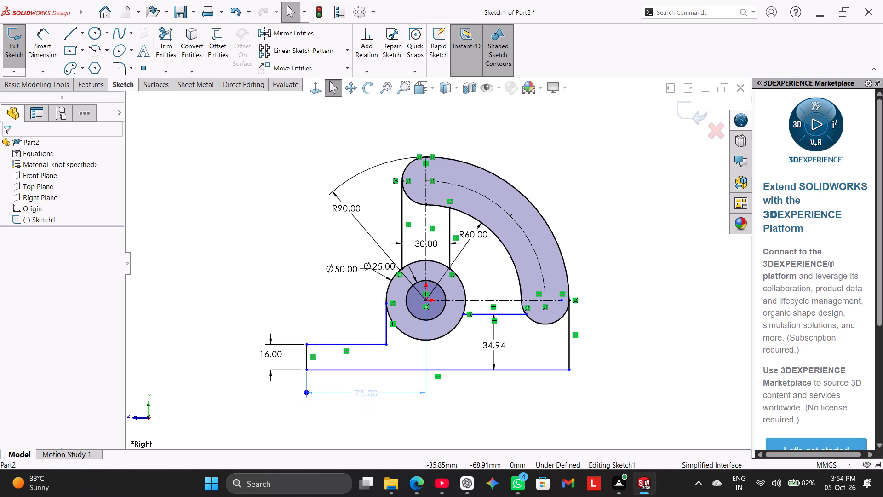
Set the vertical dimension between the horizontal connecting line and the base line to 27 mm.
{"action": "double_click", "coordinate": [499, 342]}
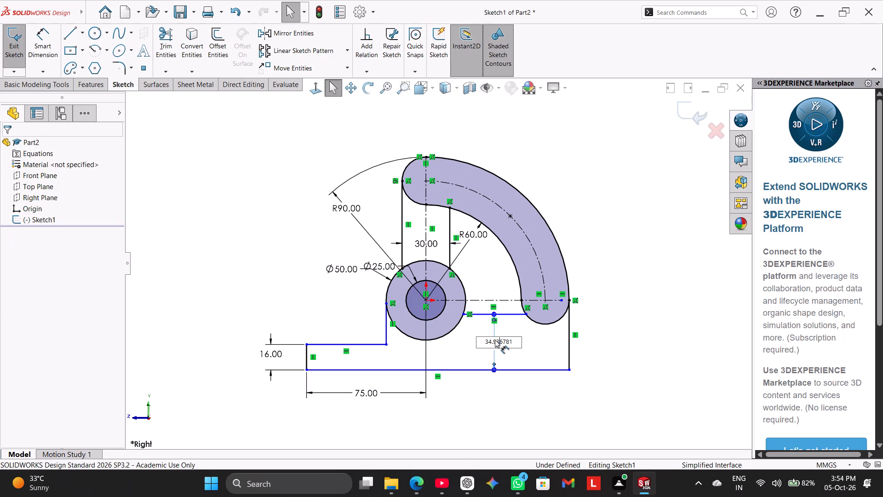
{"action": "double_click", "coordinate": [495, 338]}
{"action": "type", "text": "27"}
{"action": "key", "text": "Return"}
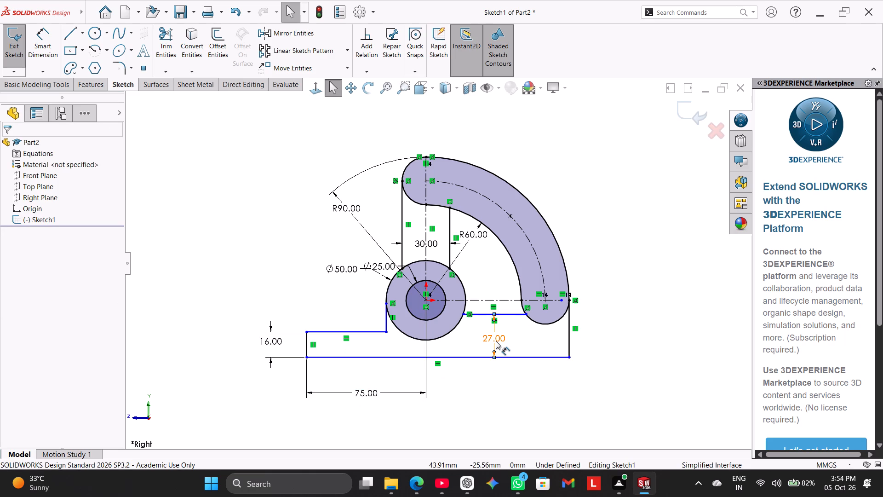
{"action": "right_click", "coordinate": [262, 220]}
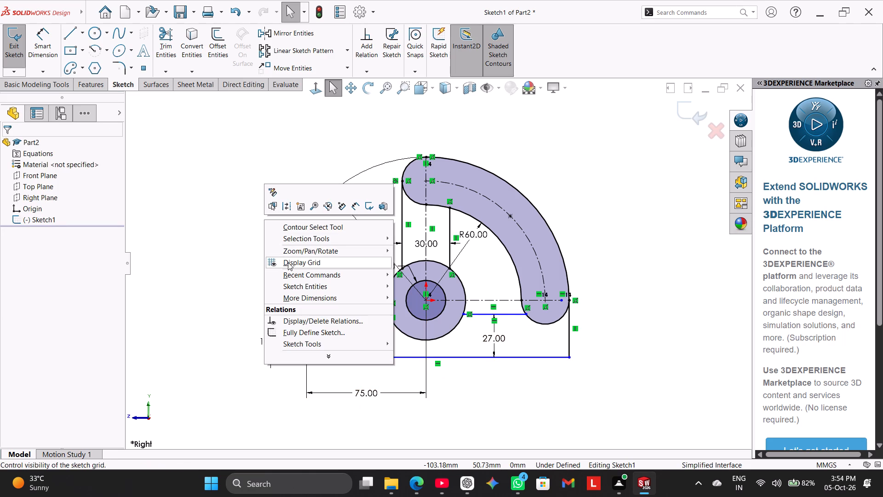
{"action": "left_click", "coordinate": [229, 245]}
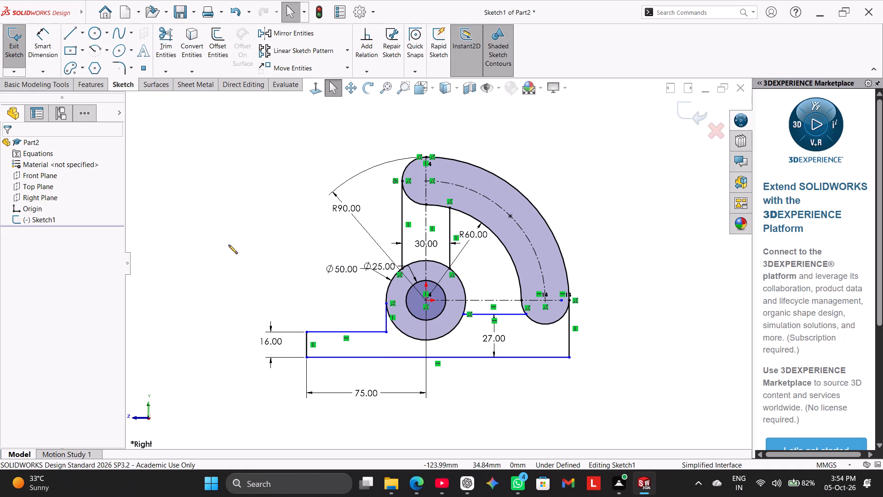
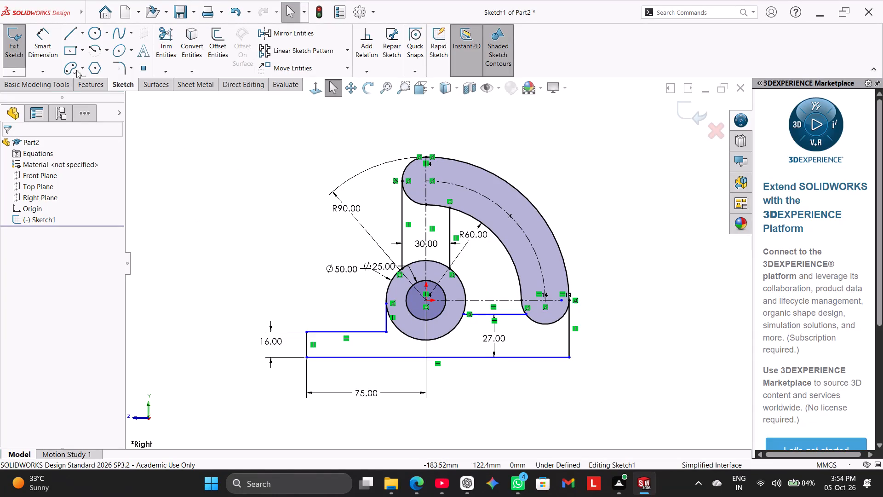
Dimension the vertical distance between the horizontal centreline and the base's bottom line to 36 mm.
{"action": "left_click", "coordinate": [46, 46]}
{"action": "left_click", "coordinate": [487, 299]}
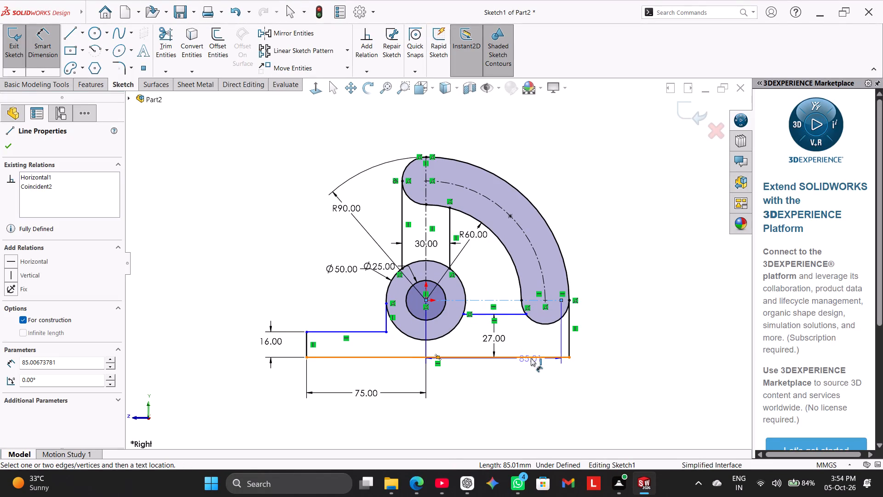
{"action": "left_click", "coordinate": [531, 358]}
{"action": "left_click", "coordinate": [595, 326]}
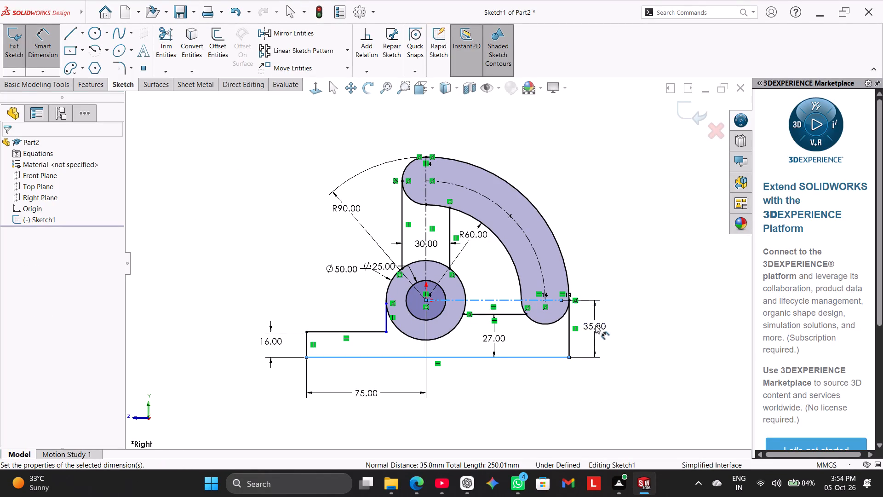
{"action": "type", "text": "36"}
{"action": "key", "text": "Return"}
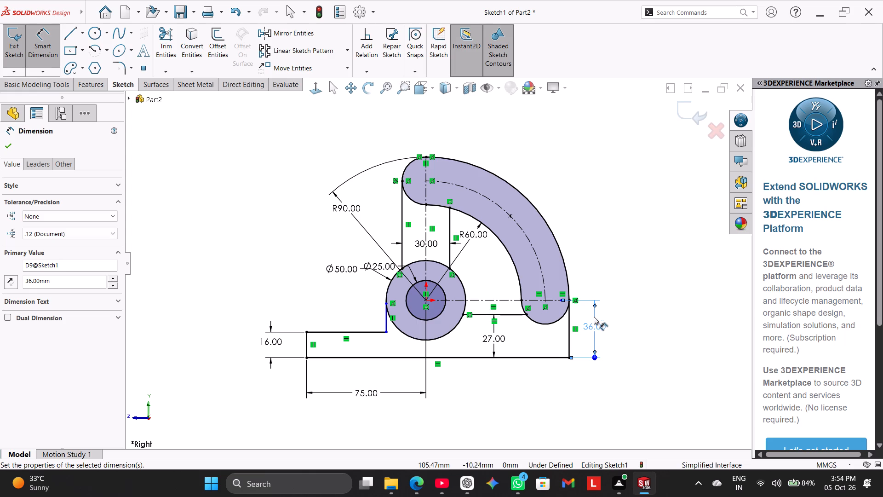
{"action": "left_click", "coordinate": [634, 287]}
{"action": "right_click", "coordinate": [632, 288]}
{"action": "left_click", "coordinate": [674, 321]}
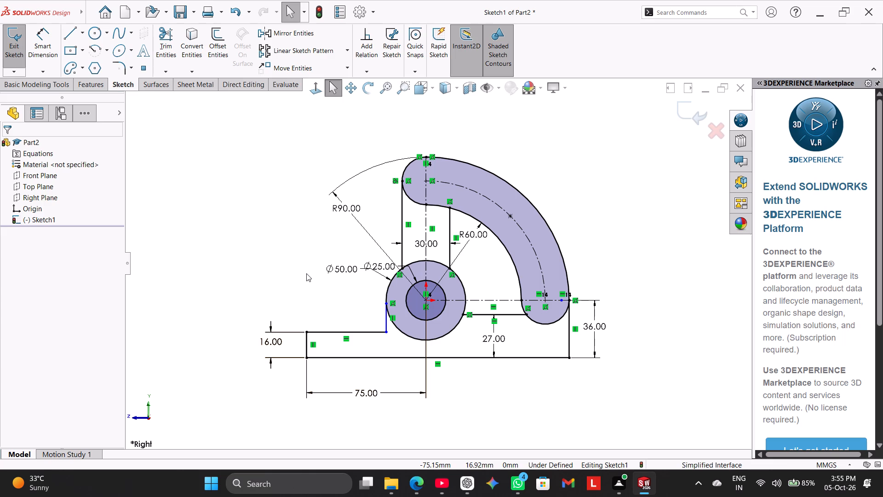
Add a tangent relation between the 50 mm circle and the short vertical line rising from the base step.
{"action": "left_click", "coordinate": [389, 313], "text": "ctrl"}
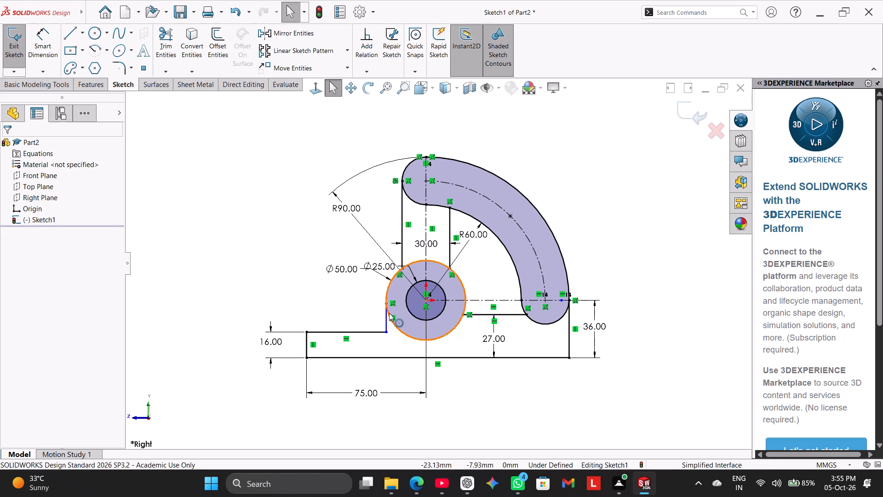
{"action": "left_click", "coordinate": [385, 320], "text": "ctrl"}
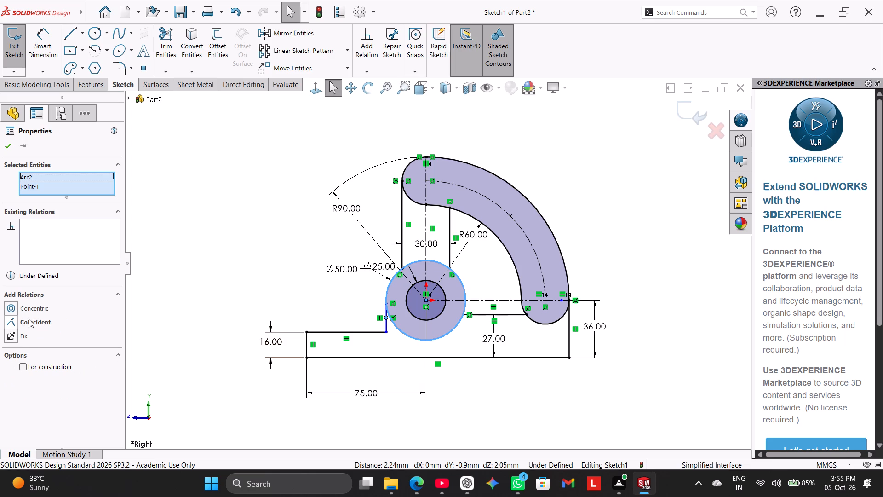
{"action": "left_click", "coordinate": [263, 248]}
{"action": "scroll", "coordinate": [423, 311], "scroll_direction": "down", "scroll_amount": 4}
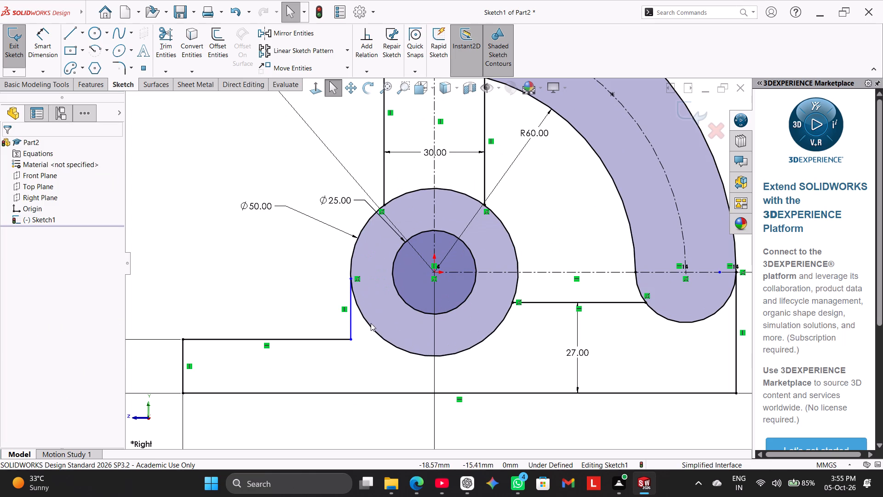
{"action": "left_click", "coordinate": [368, 321], "text": "ctrl"}
{"action": "left_click", "coordinate": [352, 317], "text": "ctrl"}
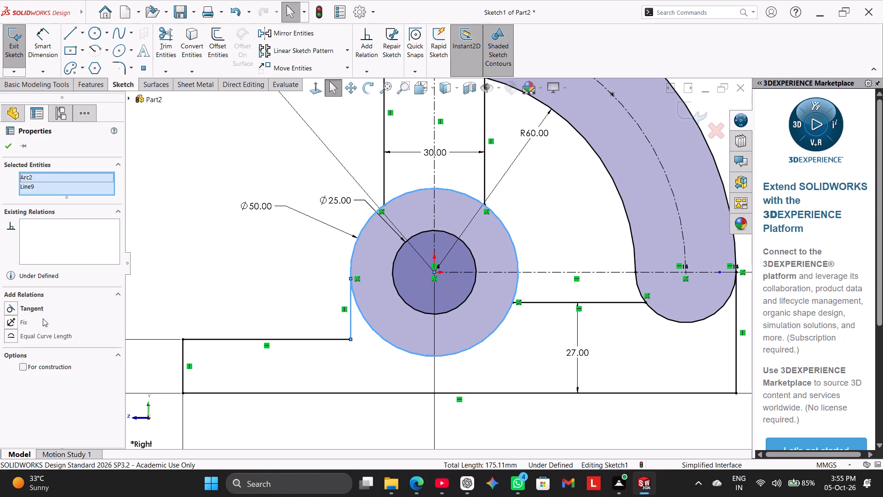
{"action": "left_click", "coordinate": [33, 309]}
{"action": "left_click", "coordinate": [173, 280]}
Extend the horizontal centreline's free end to the outer edge of the arc slot.
{"action": "scroll", "coordinate": [239, 329], "scroll_direction": "up", "scroll_amount": 3}
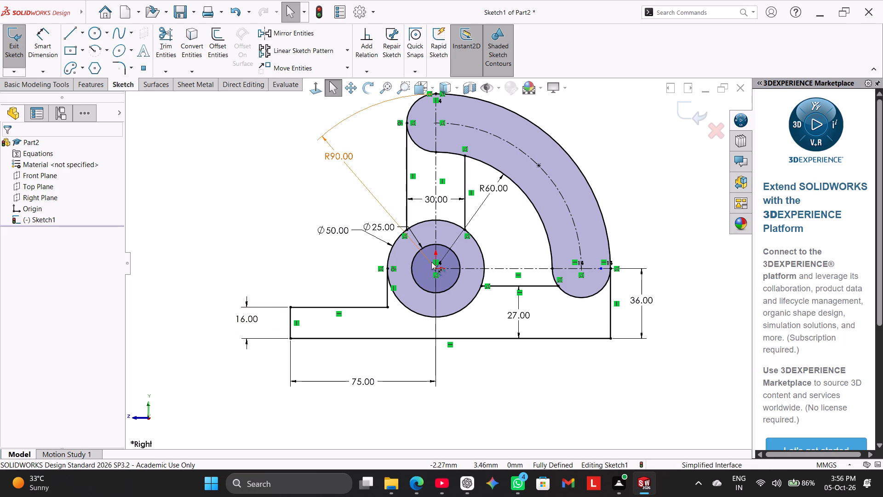
{"action": "scroll", "coordinate": [494, 248], "scroll_direction": "up", "scroll_amount": 2}
{"action": "scroll", "coordinate": [489, 254], "scroll_direction": "down", "scroll_amount": 2}
{"action": "scroll", "coordinate": [478, 255], "scroll_direction": "up", "scroll_amount": 1}
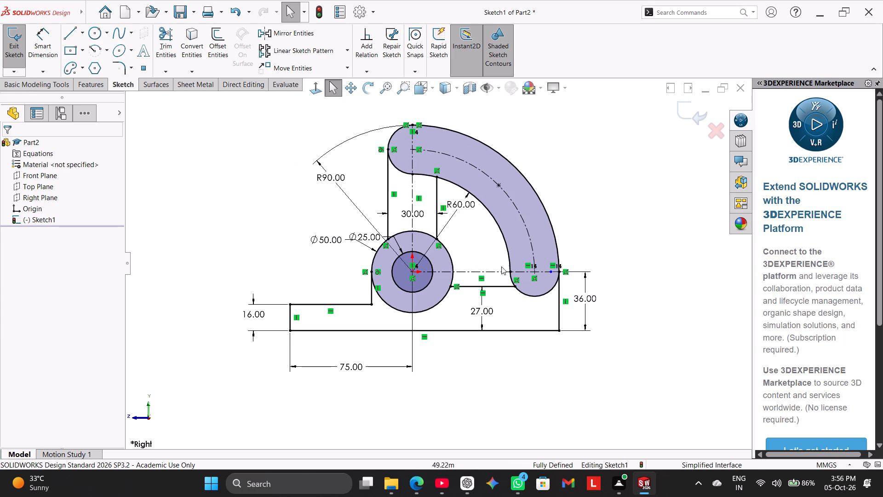
{"action": "scroll", "coordinate": [600, 277], "scroll_direction": "down", "scroll_amount": 3}
{"action": "scroll", "coordinate": [453, 284], "scroll_direction": "down", "scroll_amount": 1}
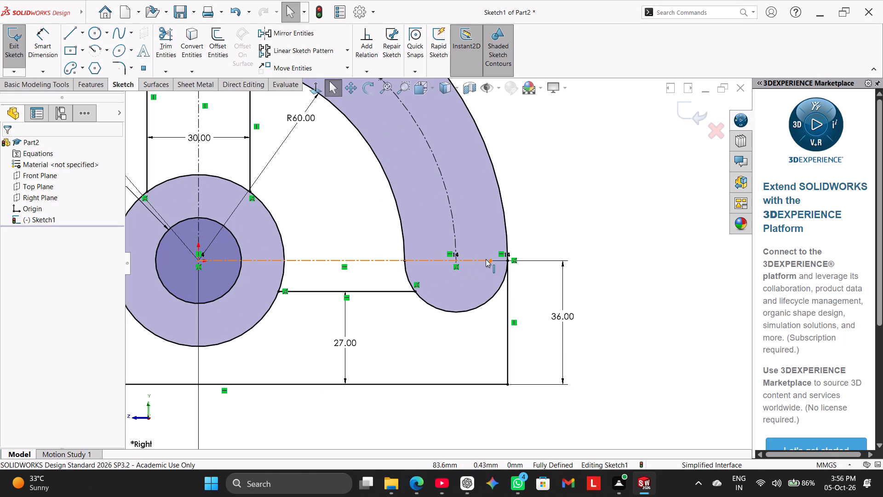
{"action": "left_click_drag", "start_coordinate": [491, 259], "coordinate": [509, 261]}
{"action": "left_click", "coordinate": [554, 205]}
Extrude the 50 mm circle contour as a boss with a Blind end condition and 10 mm depth.
{"action": "scroll", "coordinate": [543, 242], "scroll_direction": "up", "scroll_amount": 2}
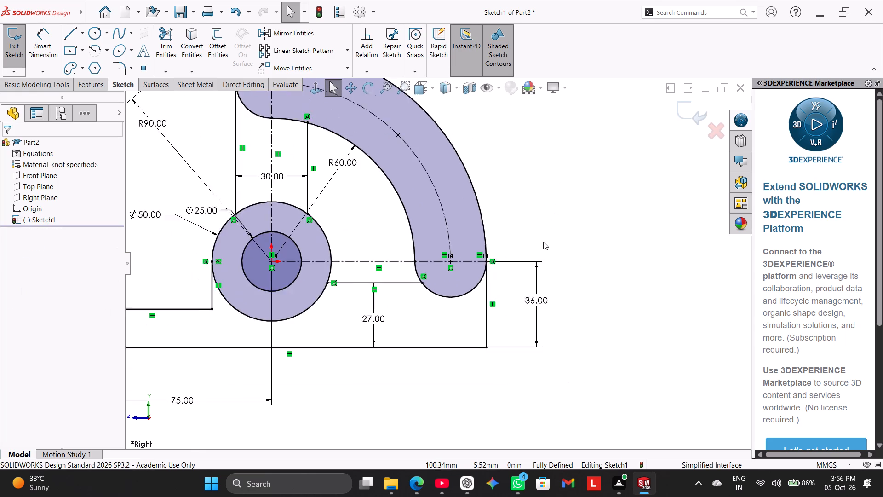
{"action": "scroll", "coordinate": [543, 242], "scroll_direction": "up", "scroll_amount": 4}
{"action": "scroll", "coordinate": [361, 216], "scroll_direction": "down", "scroll_amount": 1}
{"action": "scroll", "coordinate": [294, 214], "scroll_direction": "down", "scroll_amount": 1}
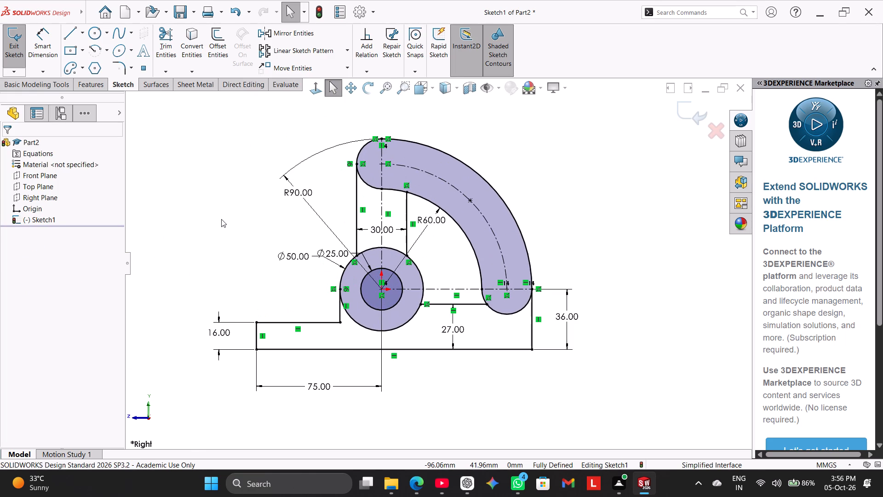
{"action": "scroll", "coordinate": [221, 219], "scroll_direction": "up", "scroll_amount": 1}
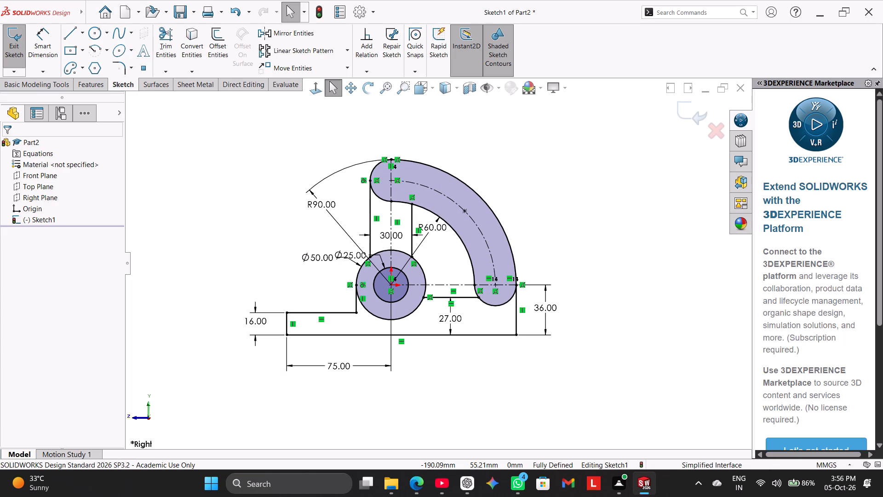
{"action": "left_click", "coordinate": [87, 82]}
{"action": "left_click", "coordinate": [20, 38]}
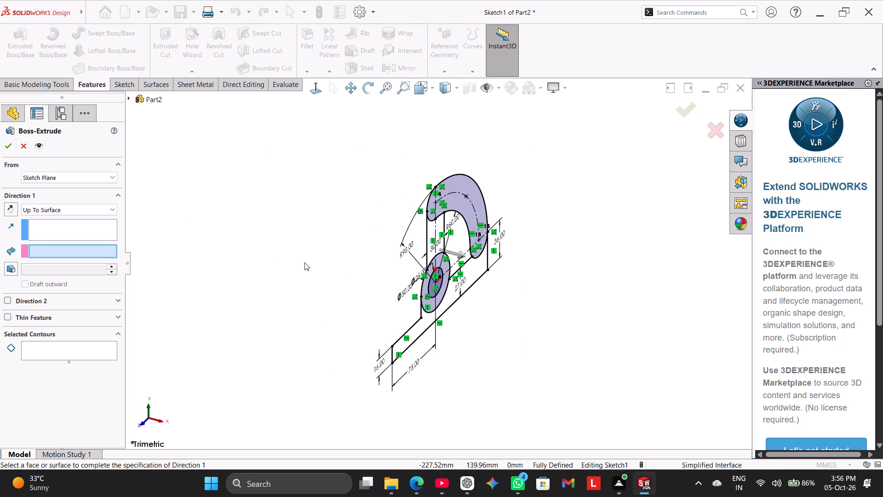
{"action": "left_click", "coordinate": [421, 293]}
{"action": "left_click", "coordinate": [68, 353]}
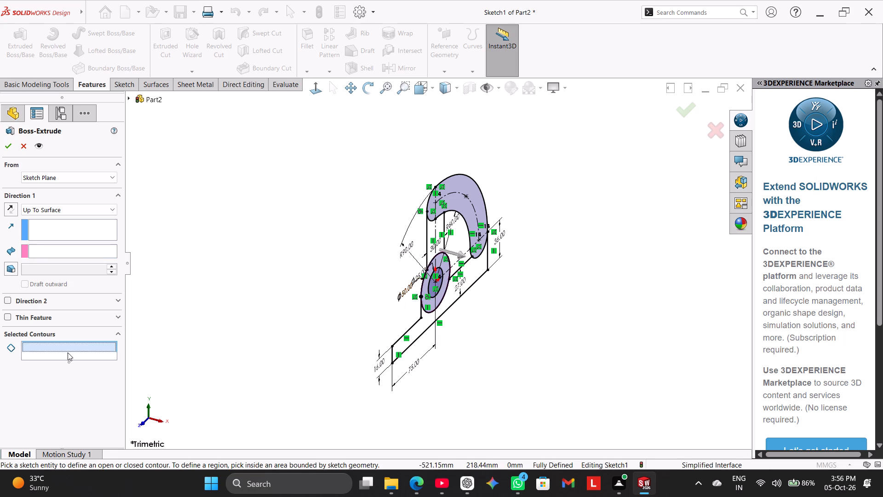
{"action": "left_click", "coordinate": [423, 289]}
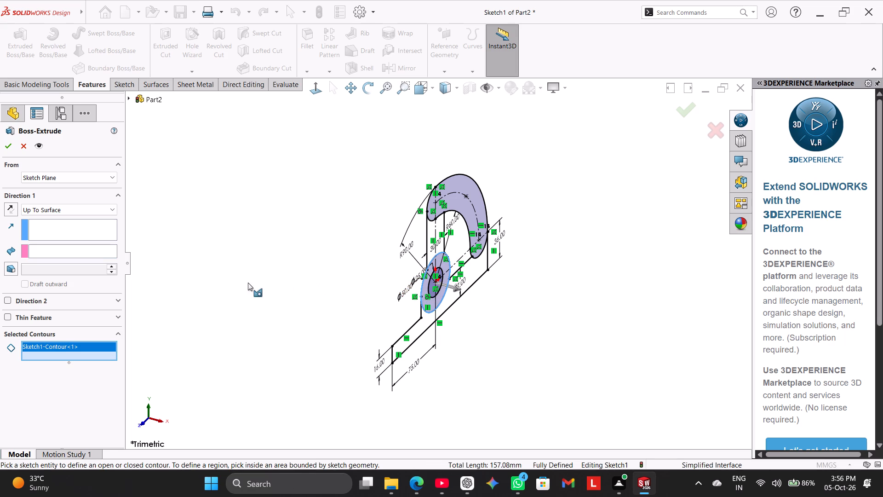
{"action": "middle_click_drag", "start_coordinate": [249, 284], "coordinate": [250, 264]}
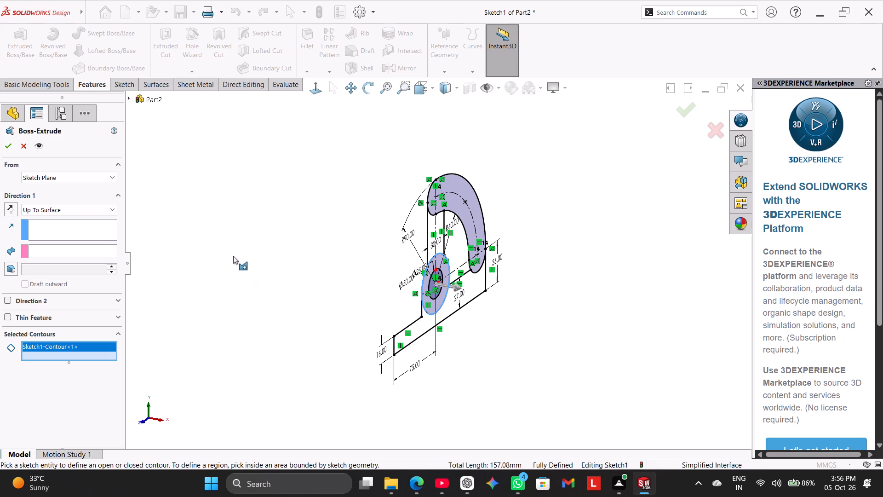
{"action": "left_click", "coordinate": [93, 211]}
{"action": "left_click", "coordinate": [92, 223]}
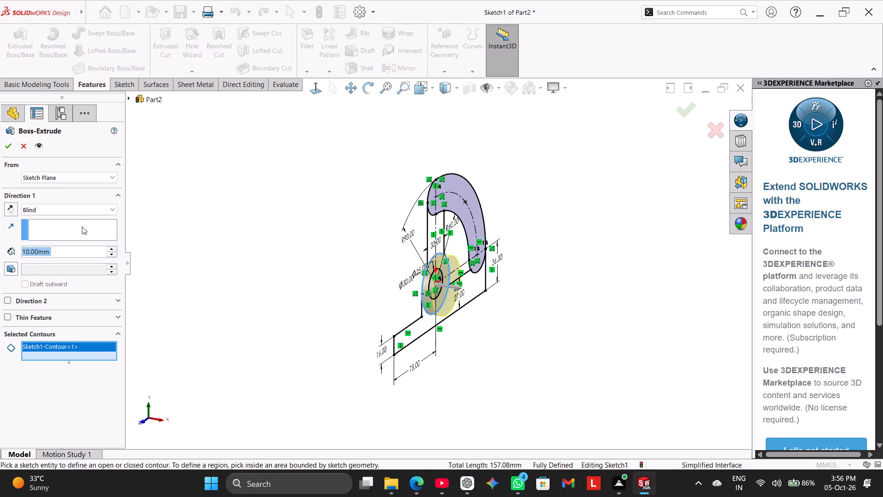
{"action": "left_click", "coordinate": [8, 150]}
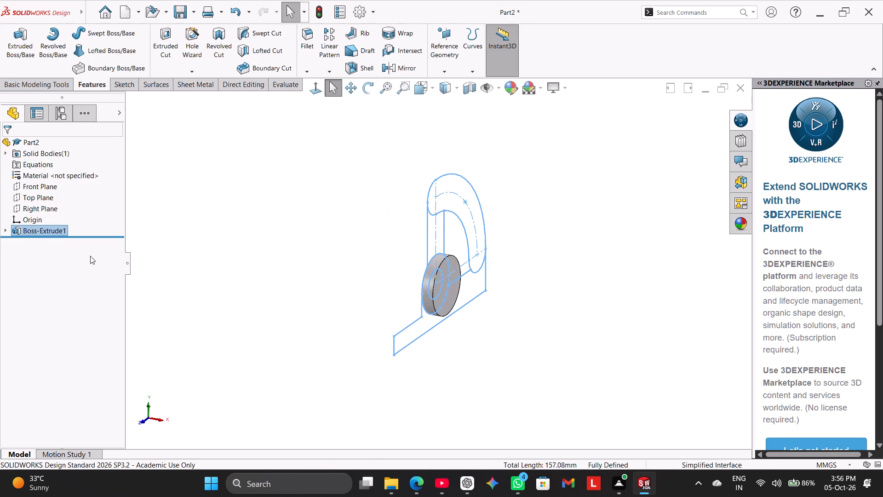
Examine the extruded disc and its sketch in the isometric view.
{"action": "right_click_drag", "start_coordinate": [194, 296], "coordinate": [470, 124]}
{"action": "scroll", "coordinate": [225, 280], "scroll_direction": "up", "scroll_amount": 6}
{"action": "right_click_drag", "start_coordinate": [232, 279], "coordinate": [355, 160]}
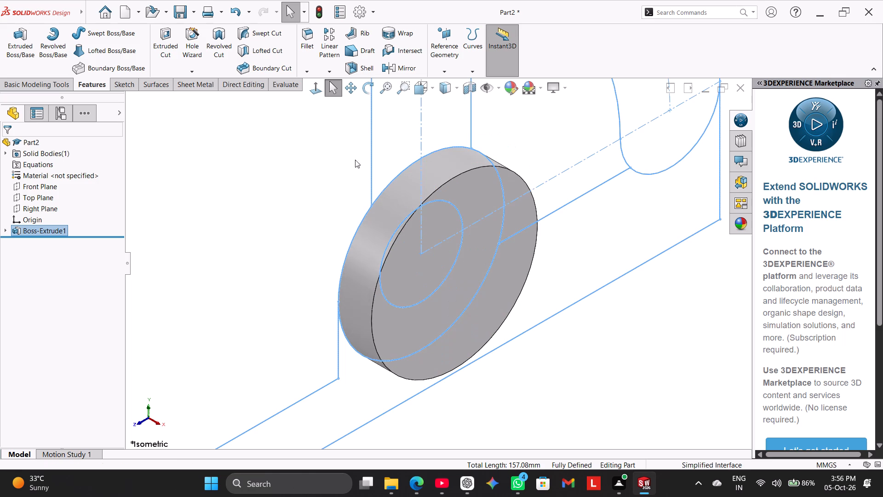
{"action": "right_click_drag", "start_coordinate": [355, 160], "coordinate": [361, 150]}
{"action": "left_click", "coordinate": [136, 81]}
{"action": "right_click_drag", "start_coordinate": [227, 238], "coordinate": [300, 186]}
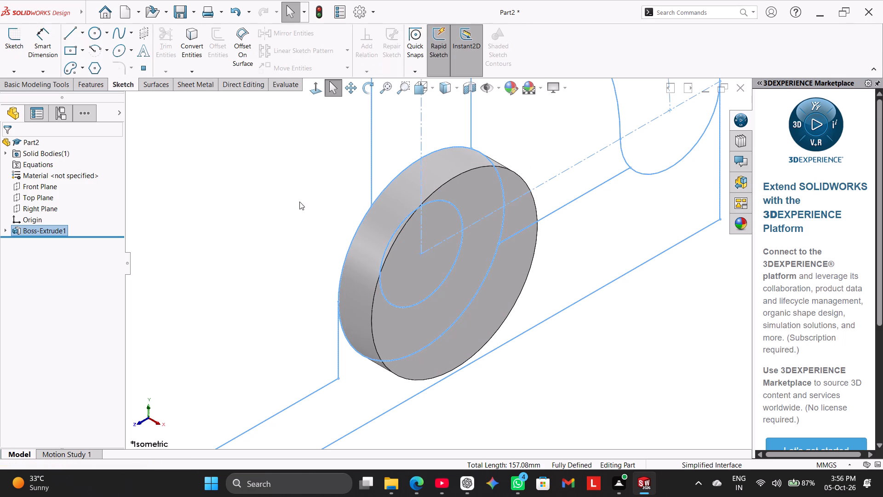
{"action": "right_click_drag", "start_coordinate": [235, 246], "coordinate": [319, 161]}
{"action": "scroll", "coordinate": [230, 288], "scroll_direction": "up", "scroll_amount": 8}
{"action": "right_click_drag", "start_coordinate": [231, 296], "coordinate": [313, 226]}
{"action": "right_click_drag", "start_coordinate": [313, 226], "coordinate": [324, 217]}
{"action": "scroll", "coordinate": [252, 295], "scroll_direction": "up", "scroll_amount": 8}
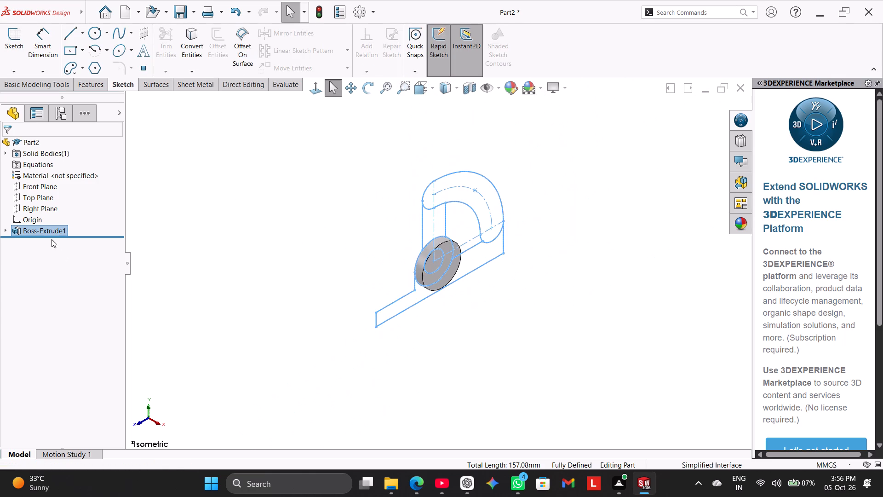
Edit the circular boss extrusion to a 66 mm depth with the Mid Plane end condition.
{"action": "right_click", "coordinate": [49, 231]}
{"action": "left_click", "coordinate": [58, 201]}
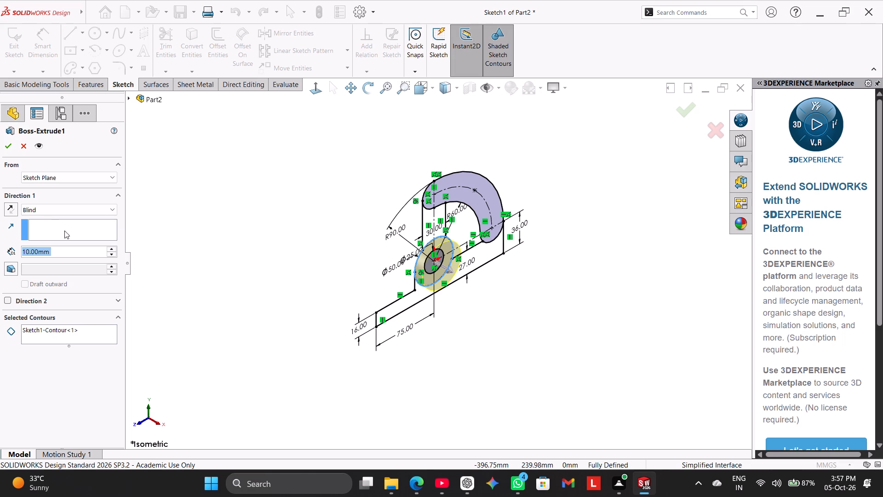
{"action": "double_click", "coordinate": [65, 254]}
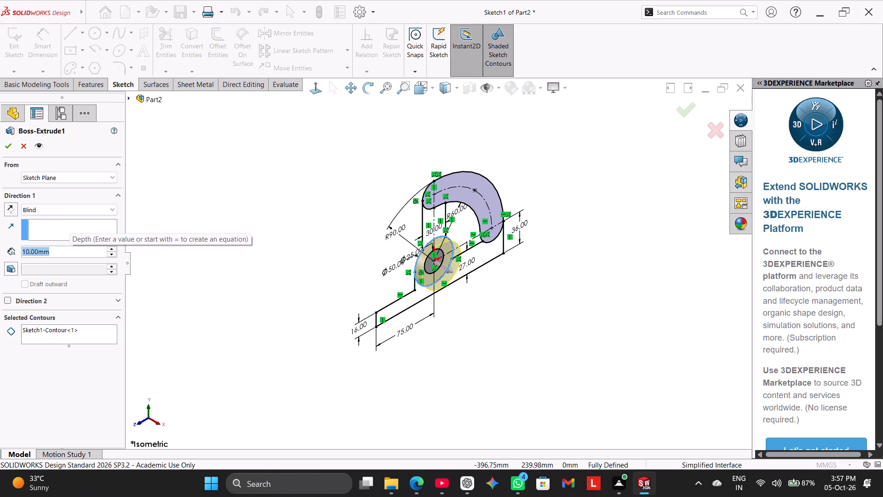
{"action": "type", "text": "66"}
{"action": "key", "text": "Return"}
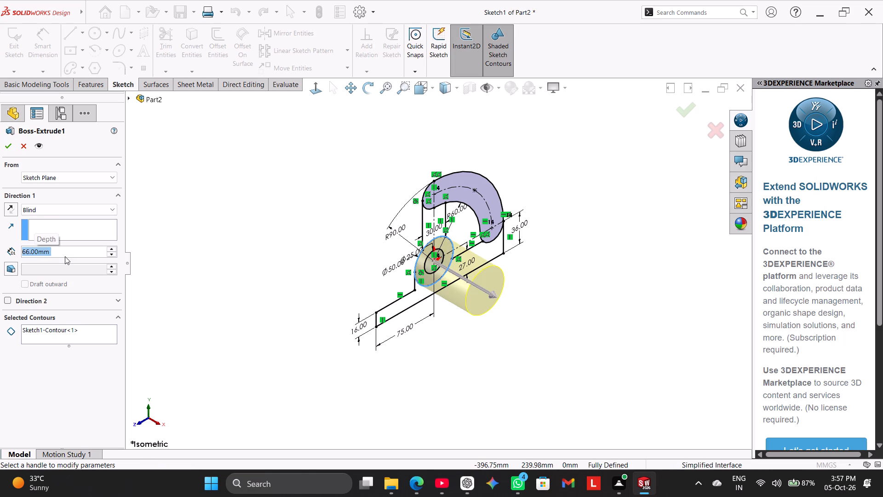
{"action": "left_click", "coordinate": [41, 214]}
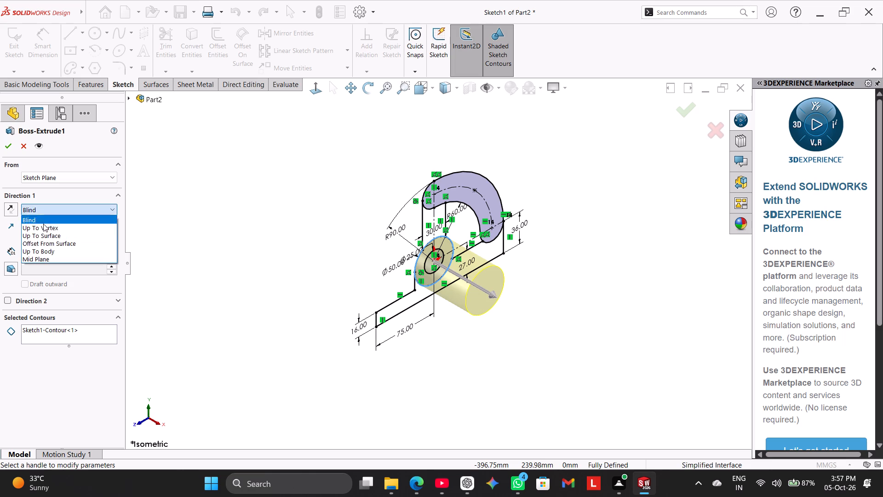
{"action": "left_click", "coordinate": [57, 257]}
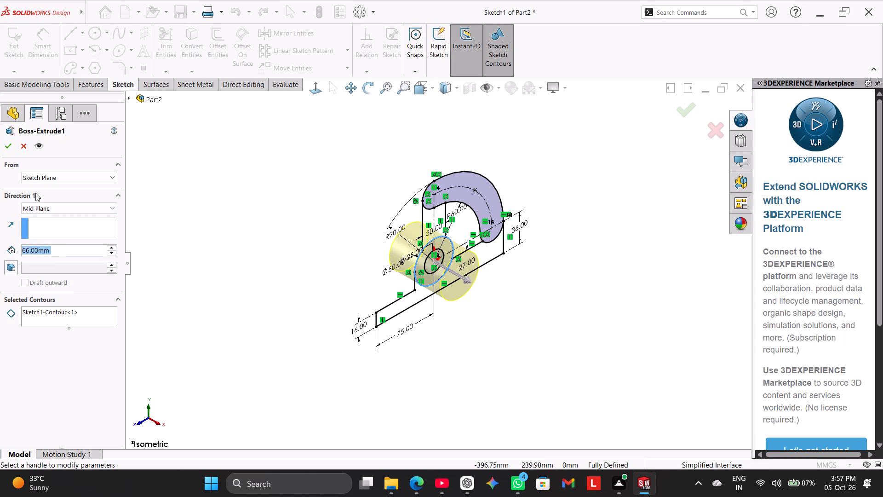
{"action": "left_click", "coordinate": [9, 145]}
{"action": "left_click", "coordinate": [153, 235]}
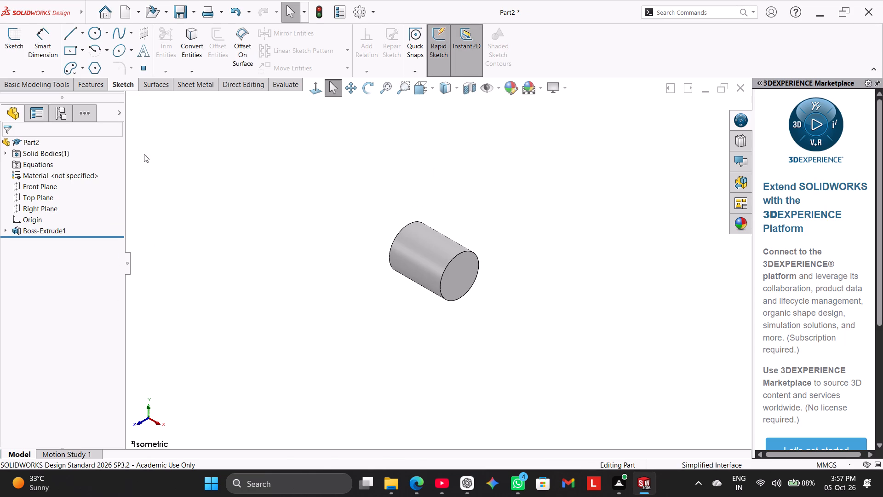
Extrude the stepped base contour of Sketch1 as a merged boss with a Mid Plane end condition and 56 mm depth.
{"action": "left_click", "coordinate": [85, 84]}
{"action": "left_click", "coordinate": [17, 52]}
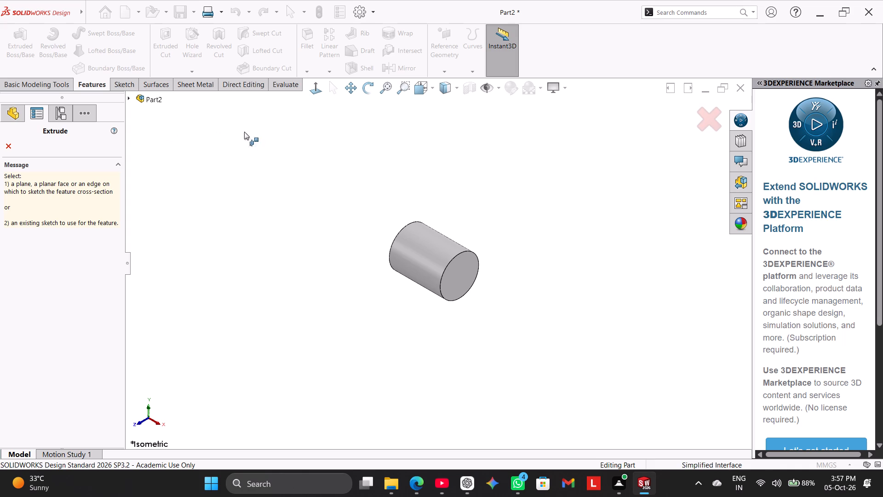
{"action": "left_click", "coordinate": [132, 97]}
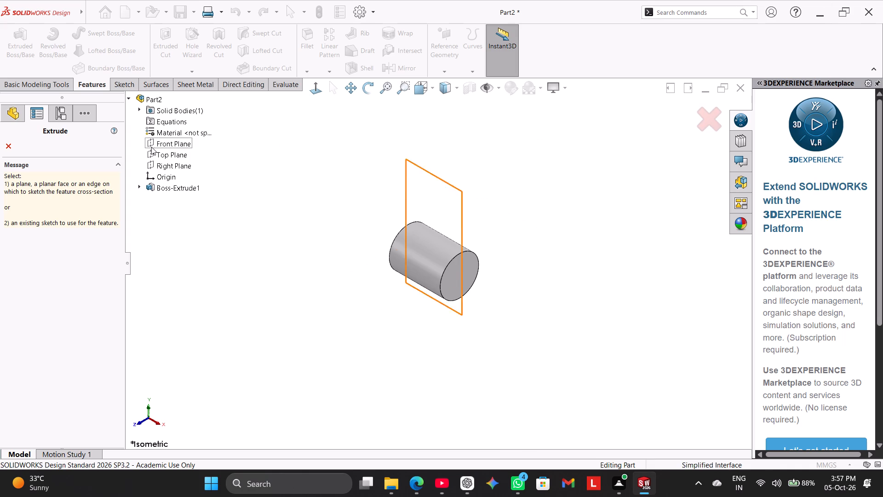
{"action": "left_click", "coordinate": [143, 187]}
{"action": "left_click", "coordinate": [168, 197]}
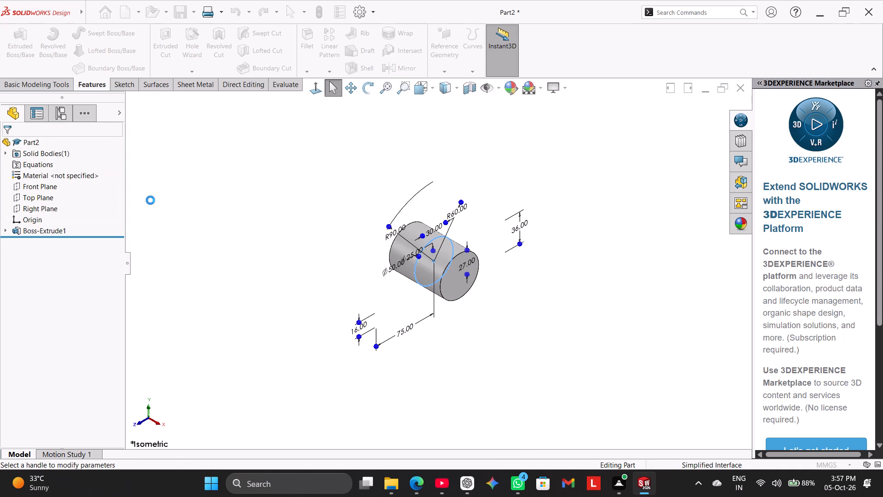
{"action": "left_click", "coordinate": [83, 370]}
{"action": "right_click", "coordinate": [99, 364]}
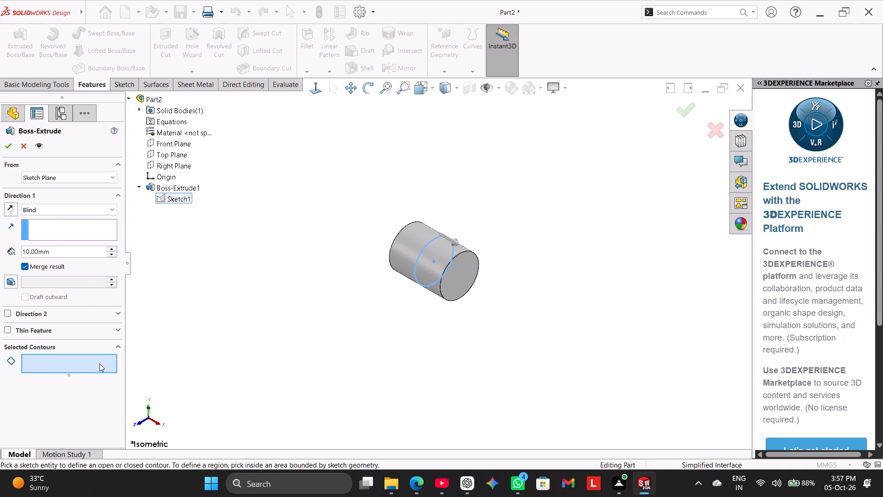
{"action": "left_click", "coordinate": [100, 360]}
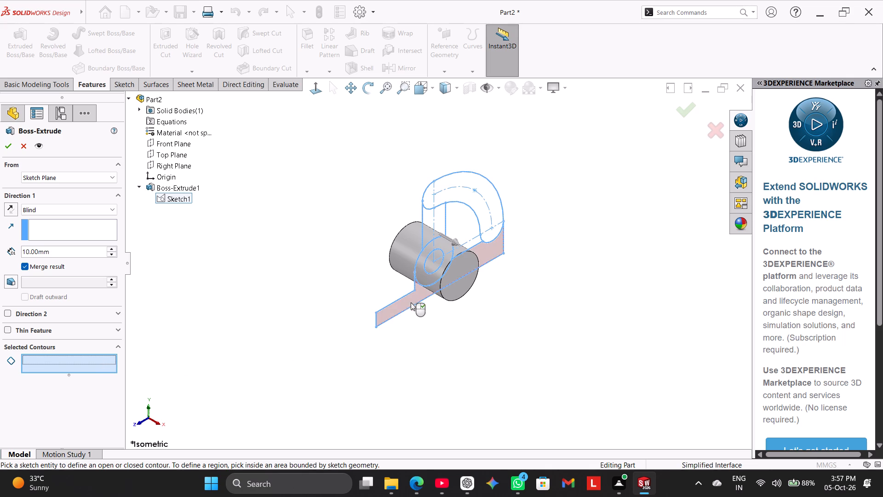
{"action": "scroll", "coordinate": [471, 276], "scroll_direction": "down", "scroll_amount": 3}
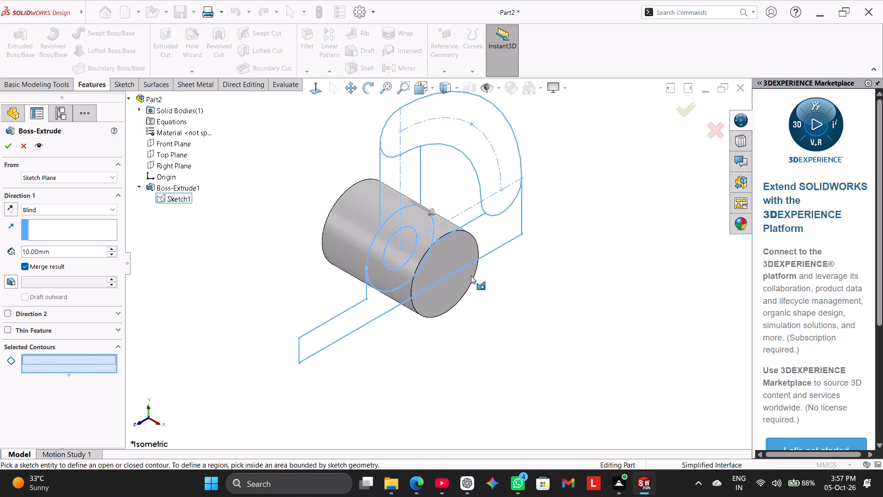
{"action": "left_click", "coordinate": [471, 250]}
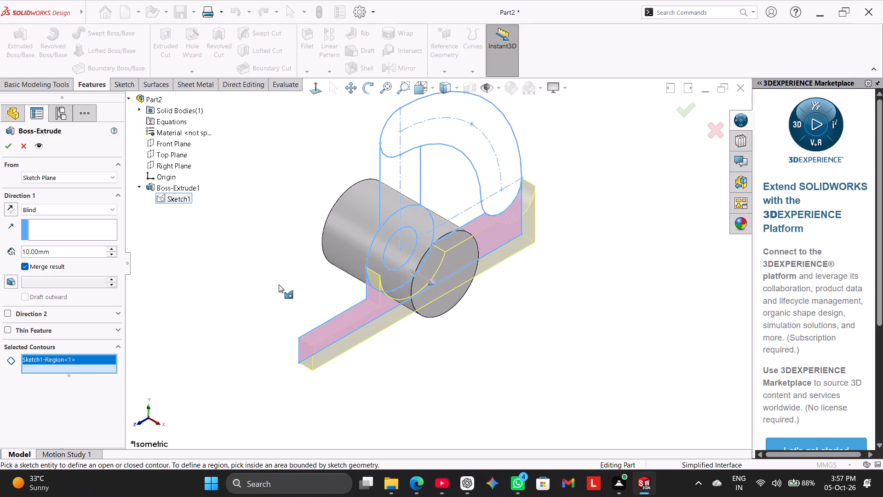
{"action": "middle_click_drag", "start_coordinate": [271, 284], "coordinate": [275, 295]}
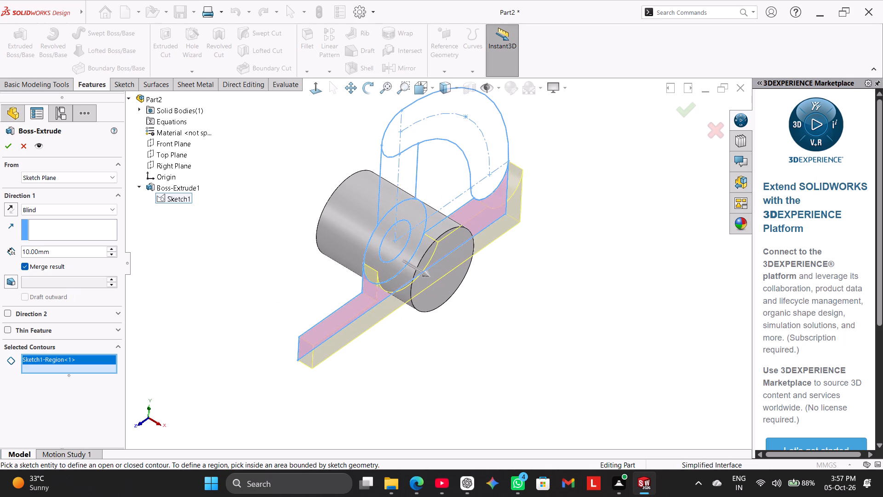
{"action": "left_click", "coordinate": [68, 212]}
{"action": "left_click", "coordinate": [75, 267]}
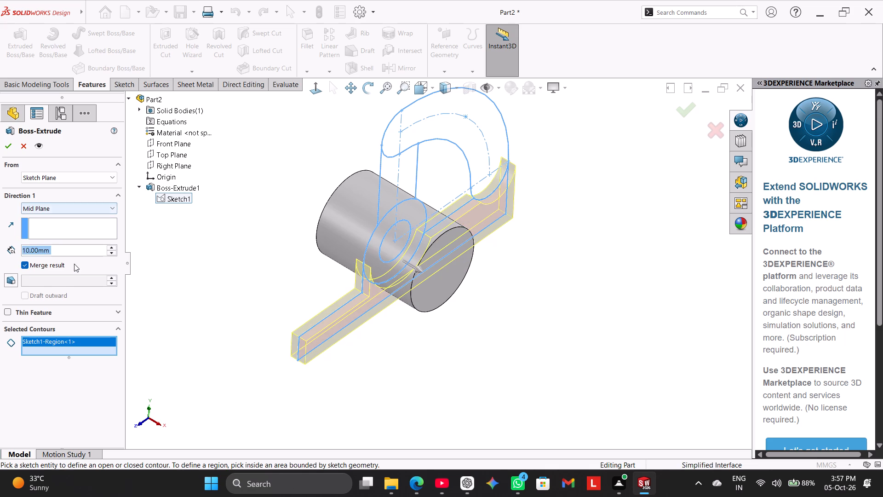
{"action": "double_click", "coordinate": [74, 256]}
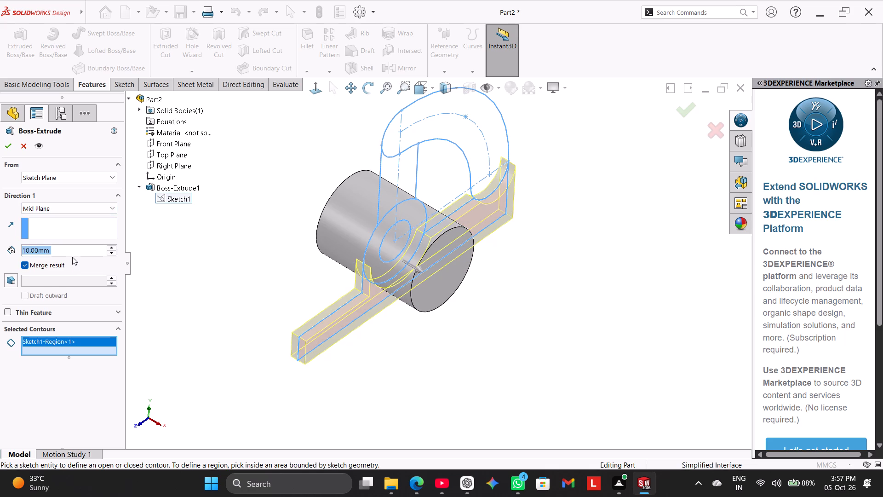
{"action": "type", "text": "56"}
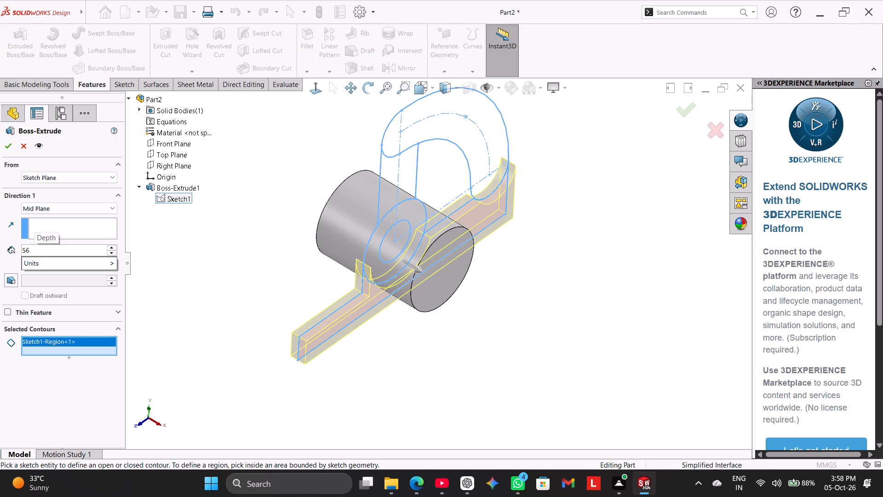
{"action": "key", "text": "Return"}
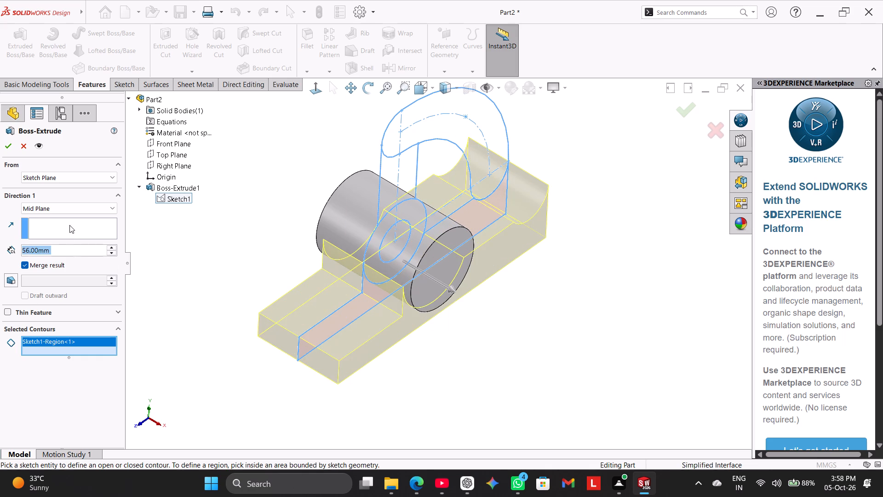
{"action": "left_click", "coordinate": [6, 148]}
{"action": "left_click", "coordinate": [187, 249]}
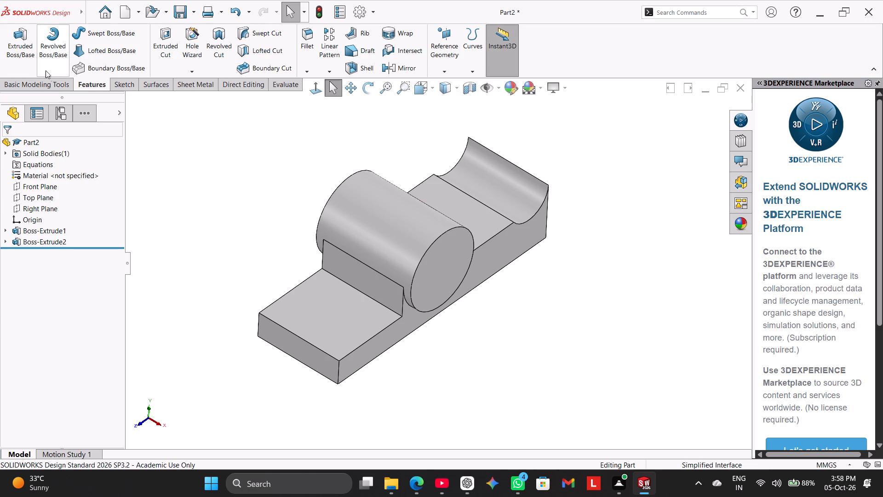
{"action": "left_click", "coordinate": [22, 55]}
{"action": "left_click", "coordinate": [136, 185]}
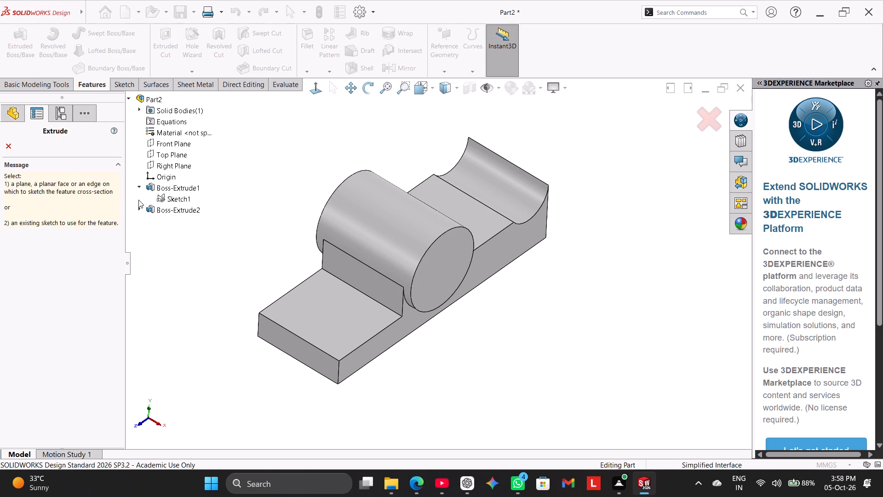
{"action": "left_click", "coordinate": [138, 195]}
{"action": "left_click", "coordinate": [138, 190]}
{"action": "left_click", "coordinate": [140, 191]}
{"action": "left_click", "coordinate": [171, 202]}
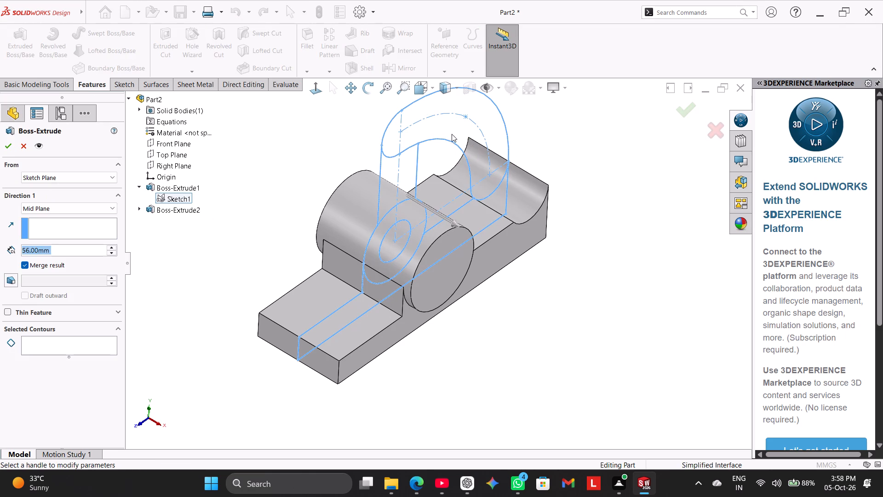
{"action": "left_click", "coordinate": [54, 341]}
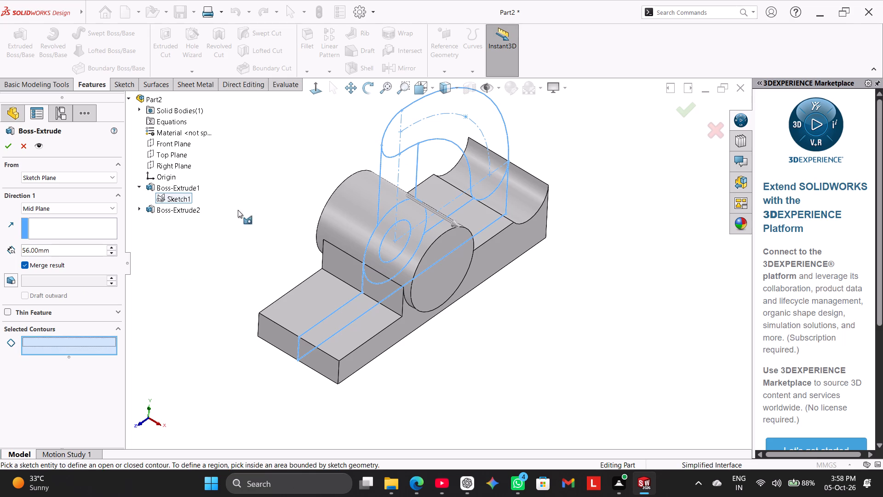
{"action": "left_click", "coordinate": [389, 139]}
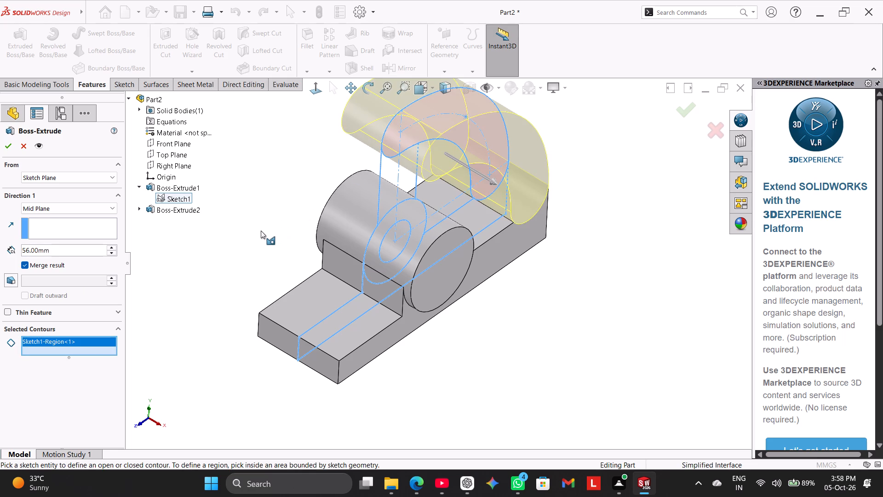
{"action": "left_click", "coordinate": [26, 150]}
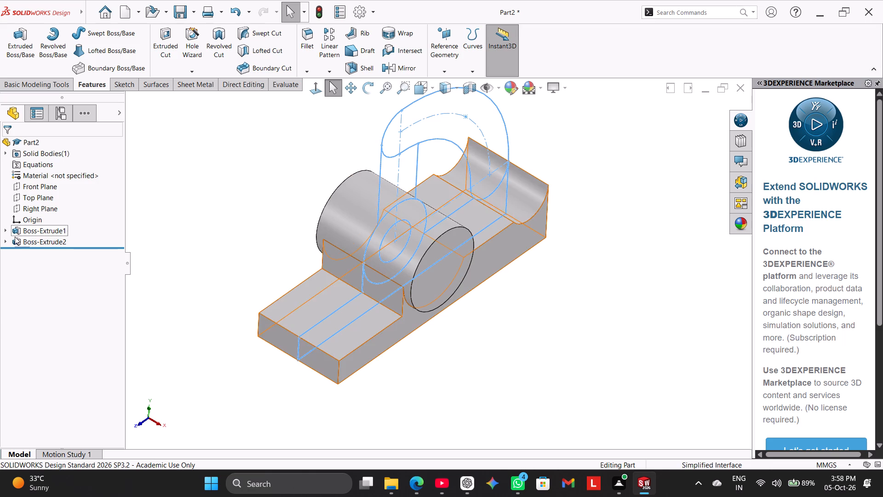
Open Sketch1 under the first boss extrusion and examine its closed contours around the arc slot and circles.
{"action": "left_click", "coordinate": [6, 231]}
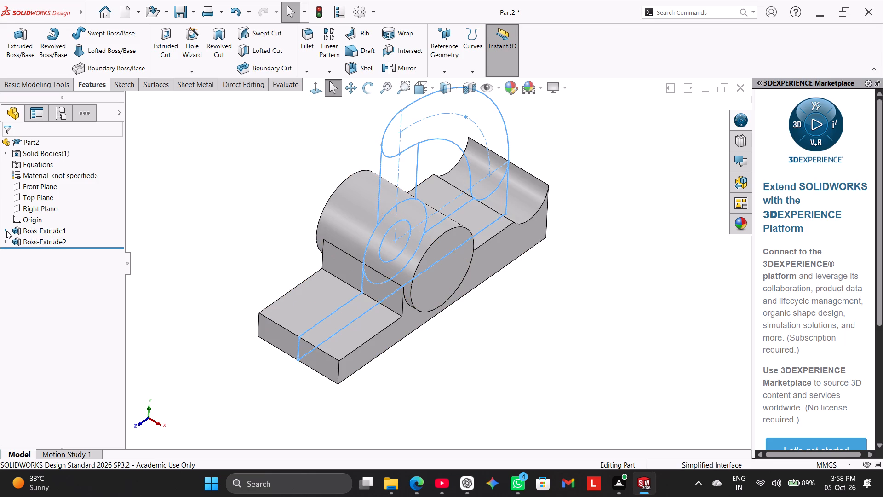
{"action": "left_click", "coordinate": [39, 239]}
{"action": "left_click", "coordinate": [49, 209]}
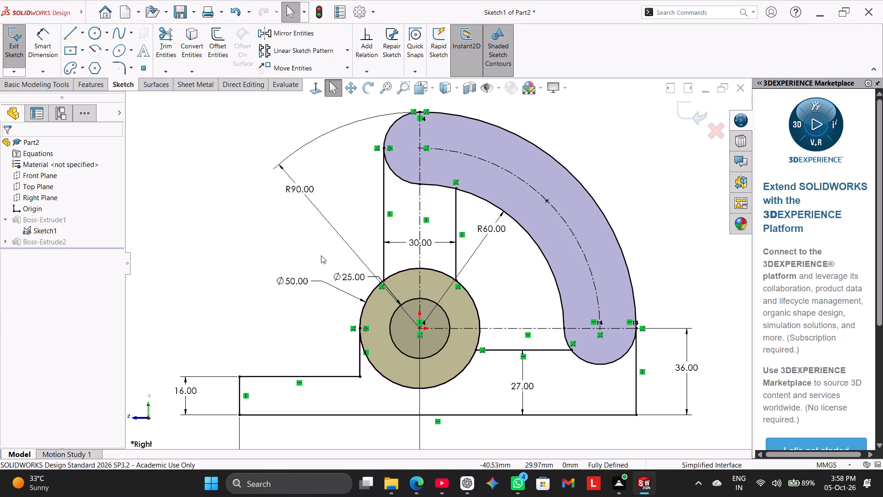
{"action": "left_click", "coordinate": [95, 33]}
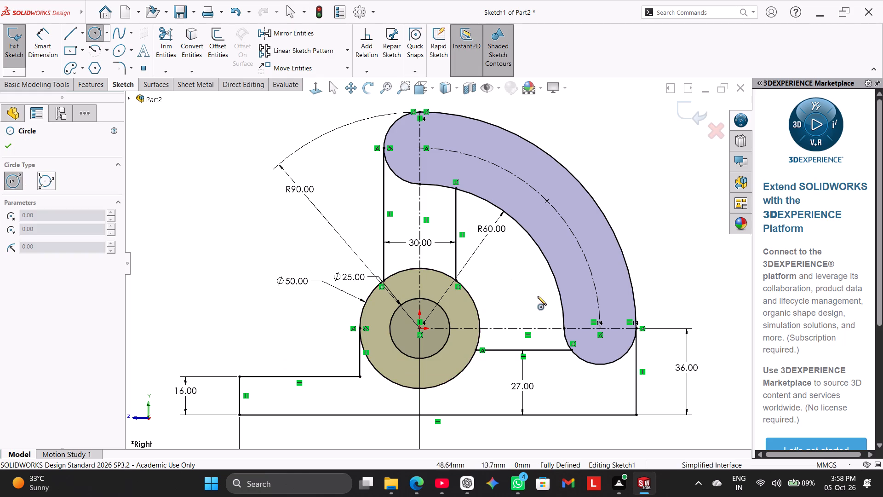
{"action": "right_click", "coordinate": [240, 207]}
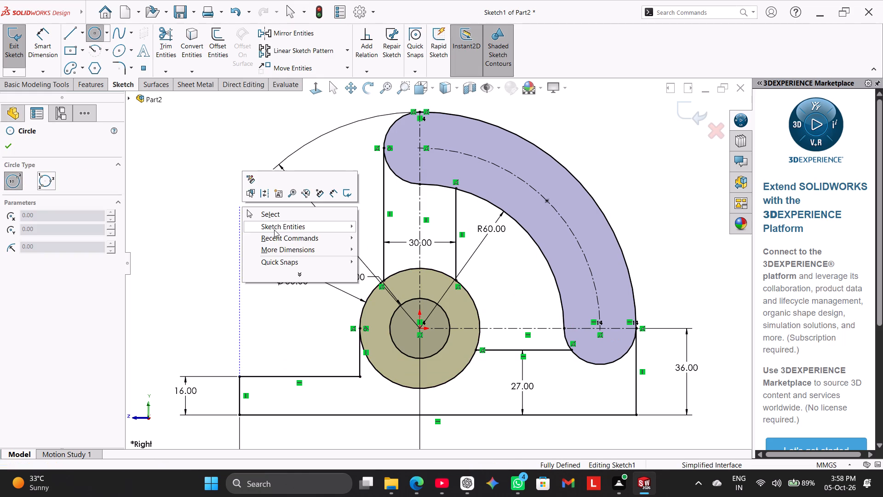
{"action": "left_click", "coordinate": [271, 215]}
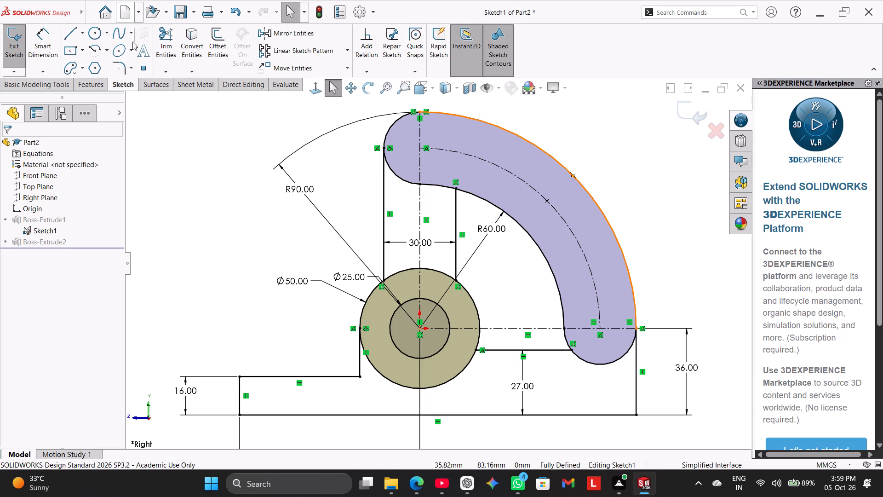
{"action": "left_click", "coordinate": [82, 84]}
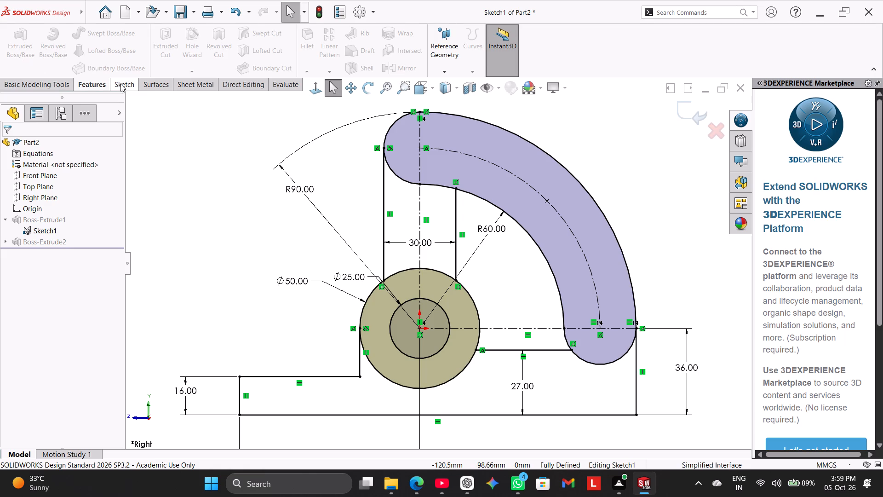
{"action": "left_click", "coordinate": [120, 84]}
{"action": "left_click", "coordinate": [18, 57]}
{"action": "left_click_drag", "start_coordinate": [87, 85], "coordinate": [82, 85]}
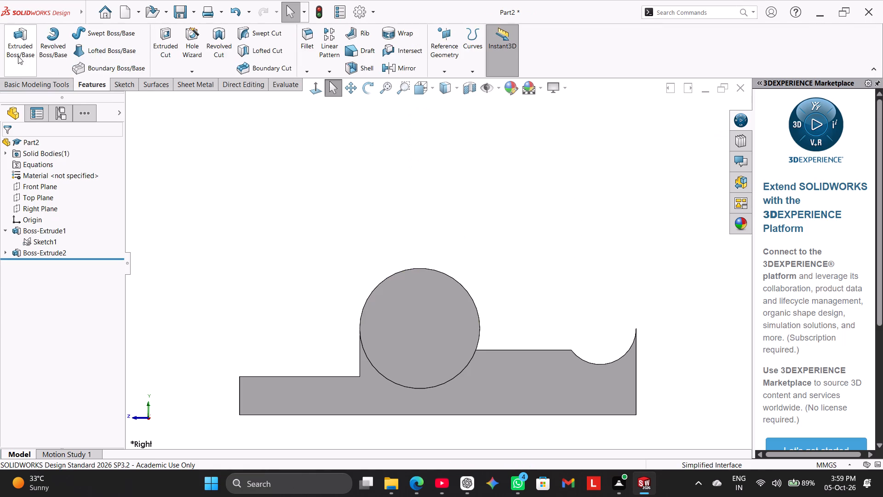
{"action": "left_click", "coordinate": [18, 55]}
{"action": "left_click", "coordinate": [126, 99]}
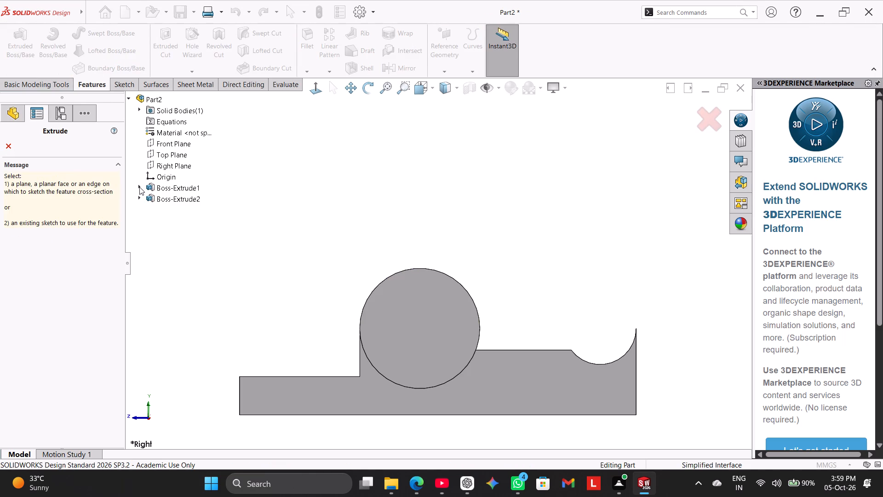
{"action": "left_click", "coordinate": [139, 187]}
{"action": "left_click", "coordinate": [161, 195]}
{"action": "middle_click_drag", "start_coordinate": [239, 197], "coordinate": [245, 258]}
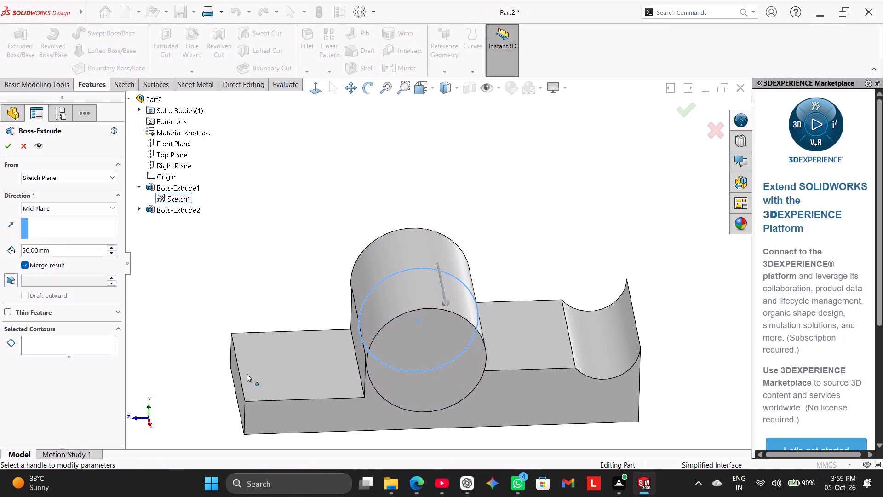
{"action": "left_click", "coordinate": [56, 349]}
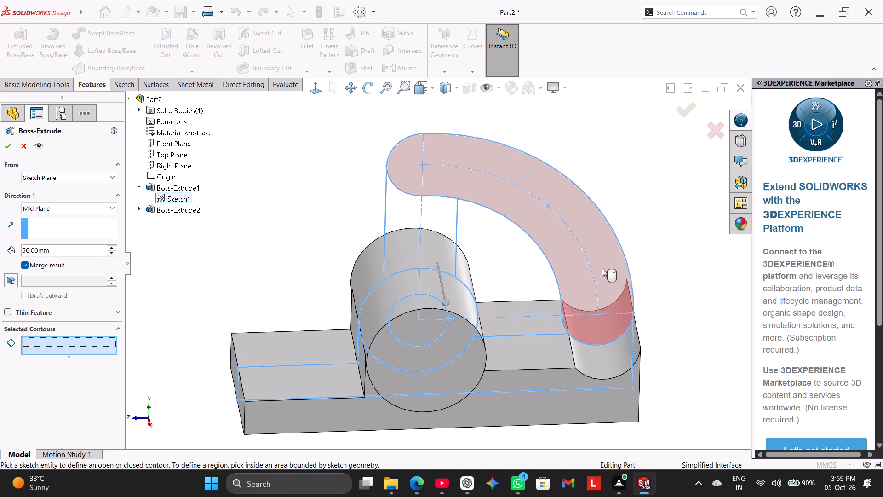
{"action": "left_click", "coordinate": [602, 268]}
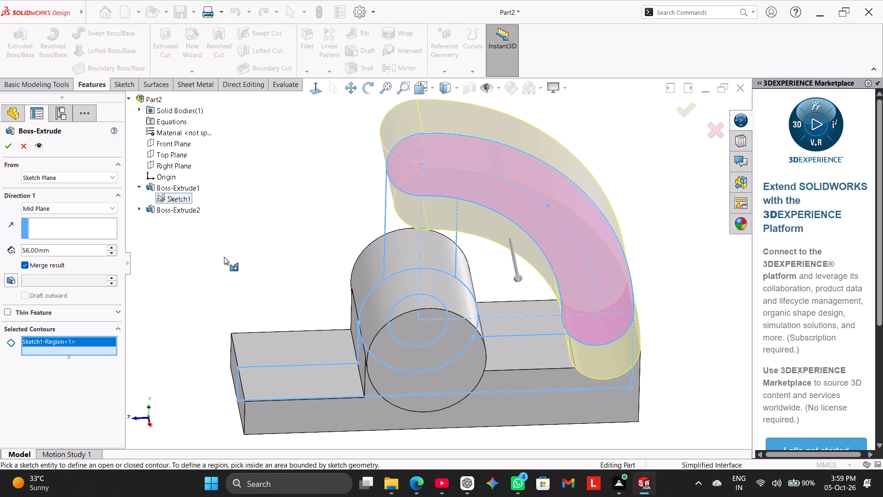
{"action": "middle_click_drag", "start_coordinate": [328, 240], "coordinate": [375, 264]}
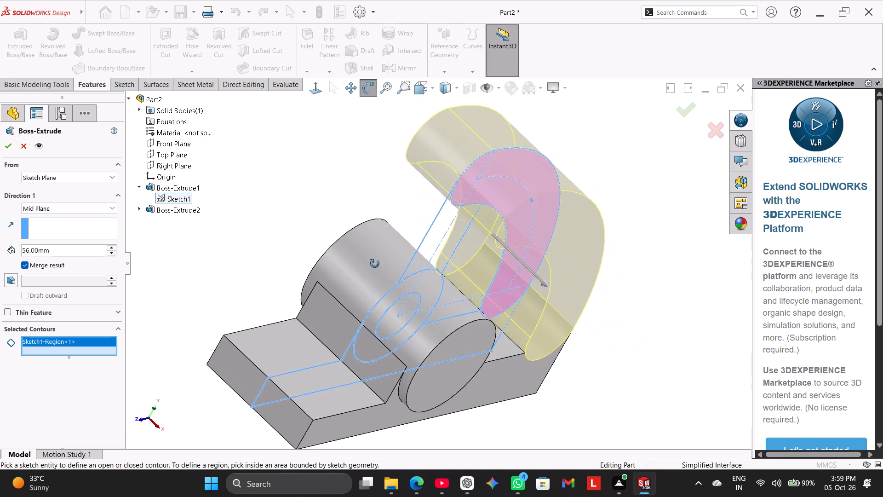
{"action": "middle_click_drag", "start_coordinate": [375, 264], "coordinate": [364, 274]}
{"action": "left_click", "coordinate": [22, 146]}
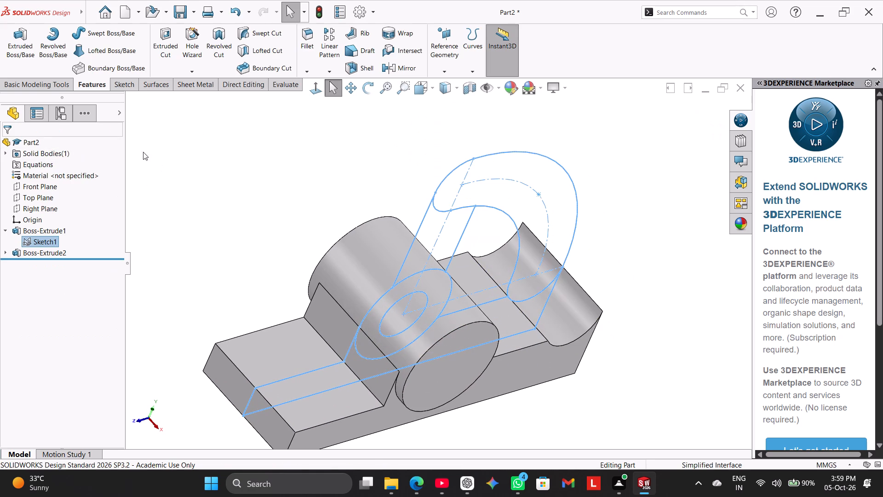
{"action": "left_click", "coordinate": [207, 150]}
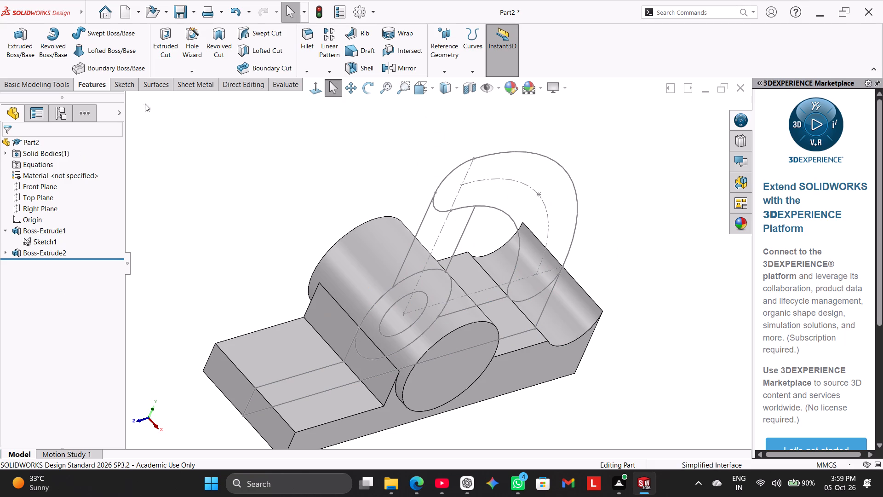
Start another boss extrusion for a remaining contour of the shared sketch.
{"action": "left_click", "coordinate": [24, 50]}
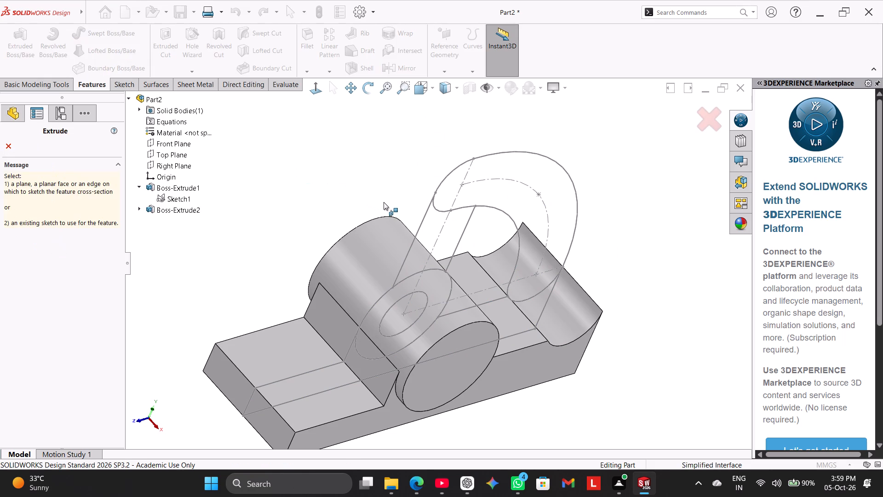
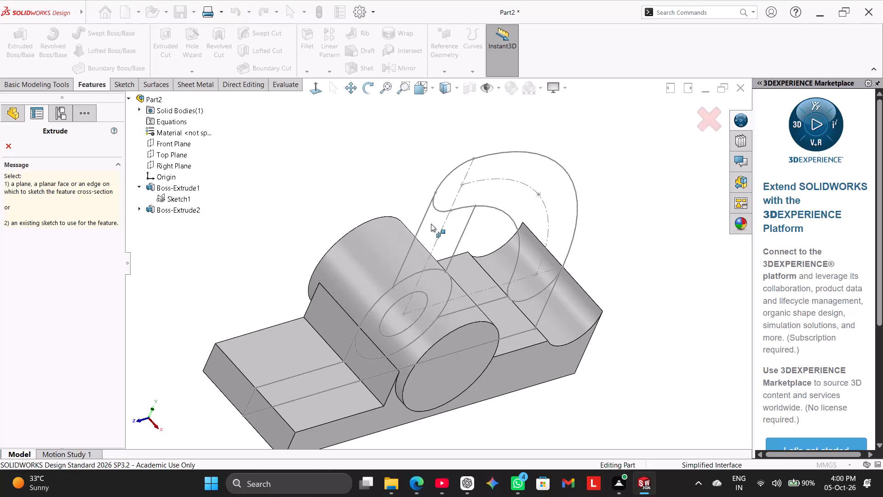
Select Sketch1's straight arm contour above the cylinder for the boss extrusion and start it from the base's flat side face.
{"action": "left_click", "coordinate": [431, 224]}
{"action": "left_click", "coordinate": [170, 194]}
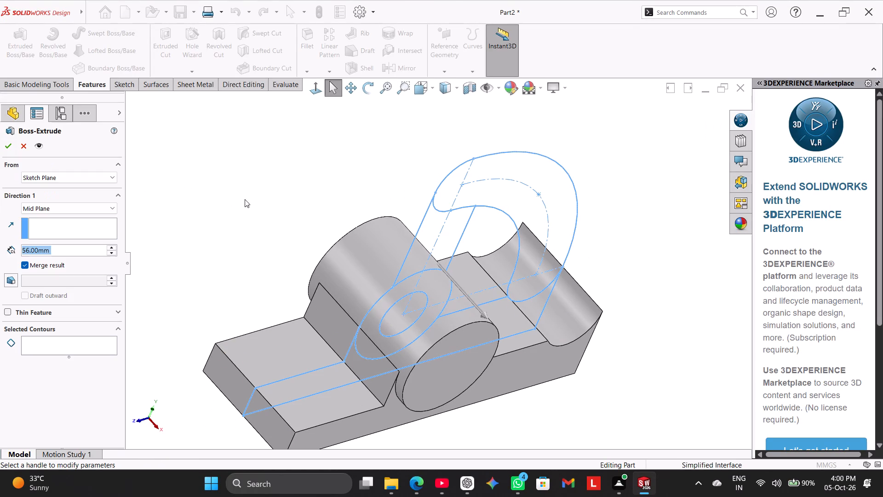
{"action": "left_click", "coordinate": [102, 341]}
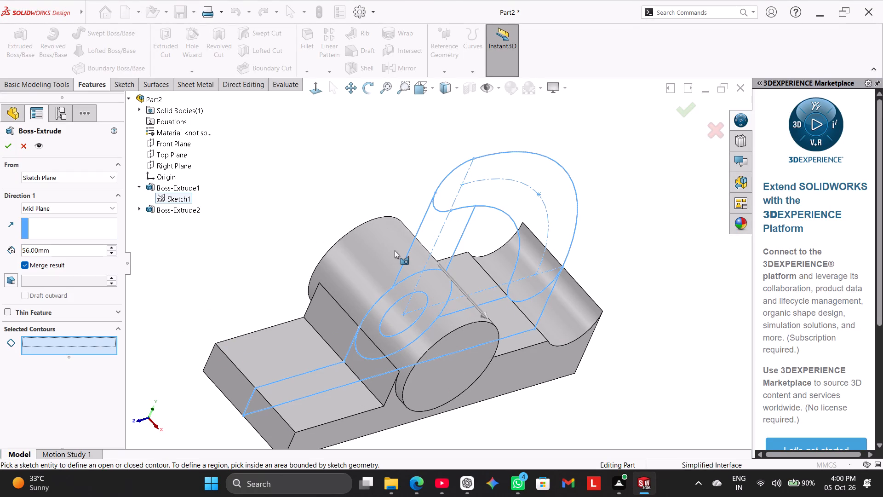
{"action": "left_click", "coordinate": [413, 247]}
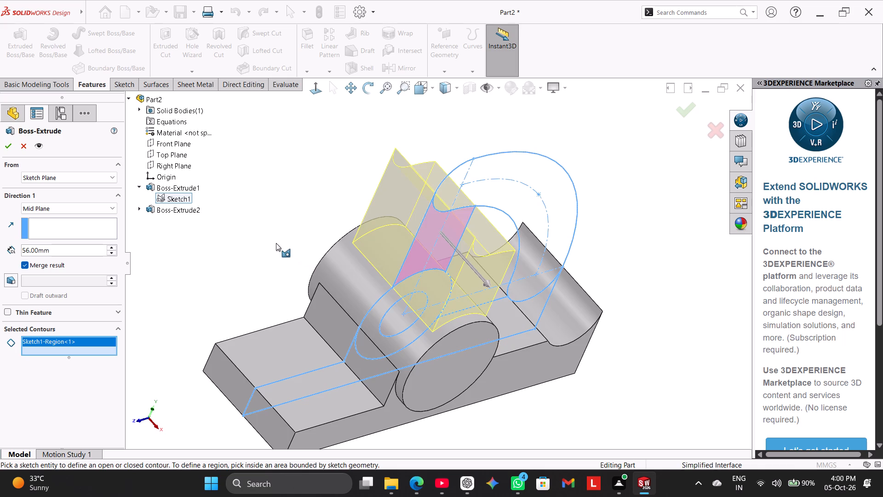
{"action": "middle_click_drag", "start_coordinate": [276, 242], "coordinate": [292, 258]}
{"action": "scroll", "coordinate": [278, 263], "scroll_direction": "up", "scroll_amount": 3}
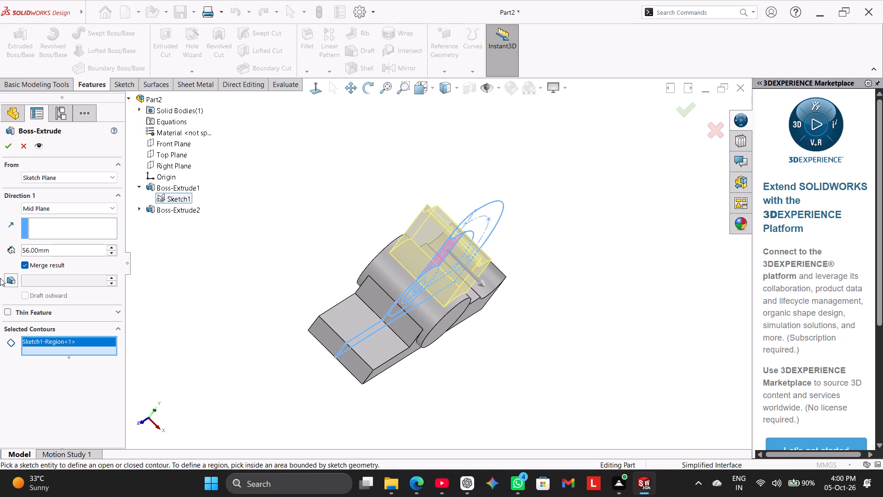
{"action": "left_click", "coordinate": [84, 178]}
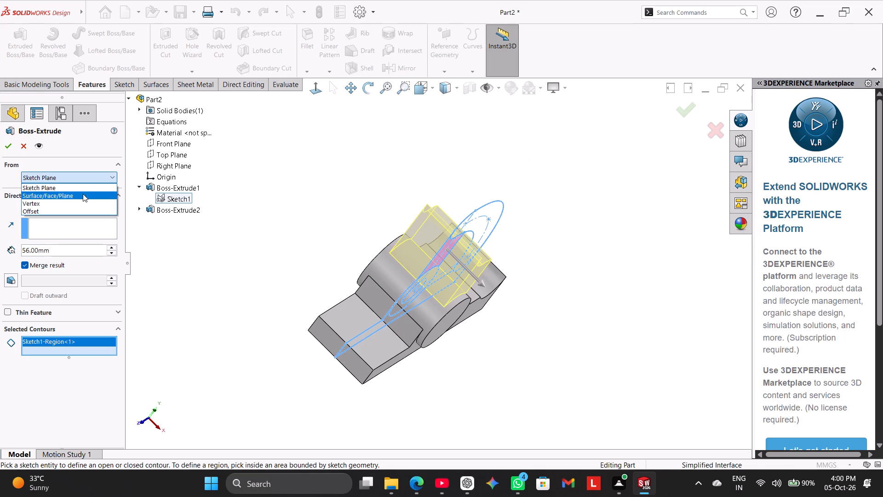
{"action": "left_click", "coordinate": [84, 198]}
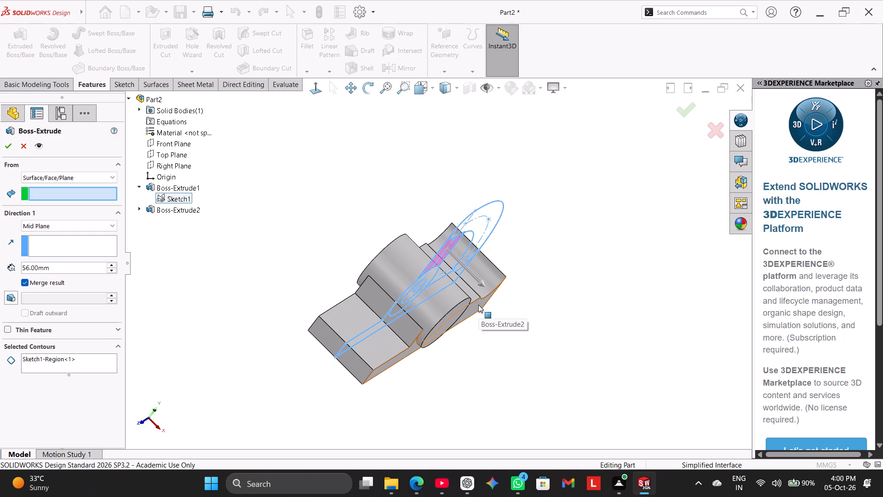
{"action": "left_click", "coordinate": [478, 305]}
{"action": "middle_click_drag", "start_coordinate": [294, 273], "coordinate": [267, 236]}
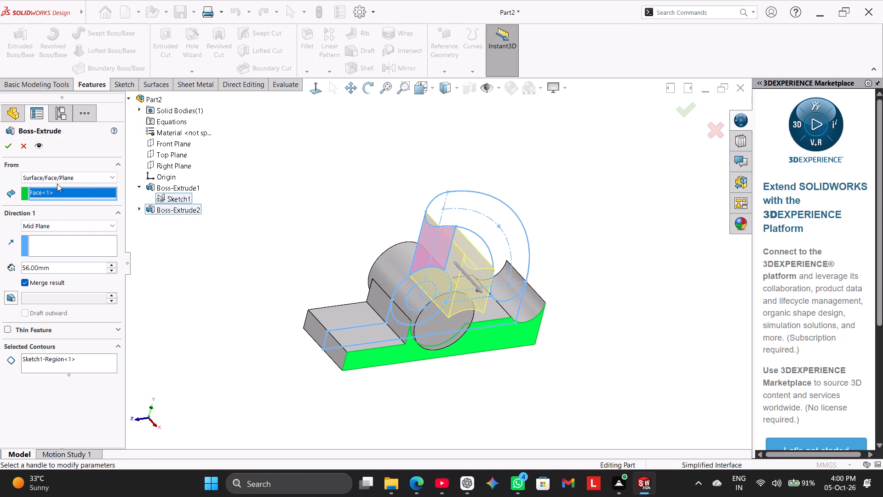
Finish the straight arm extrusion as Blind, reversed inward from the base's side face, with a 12 mm depth.
{"action": "left_click", "coordinate": [40, 226]}
{"action": "left_click", "coordinate": [43, 232]}
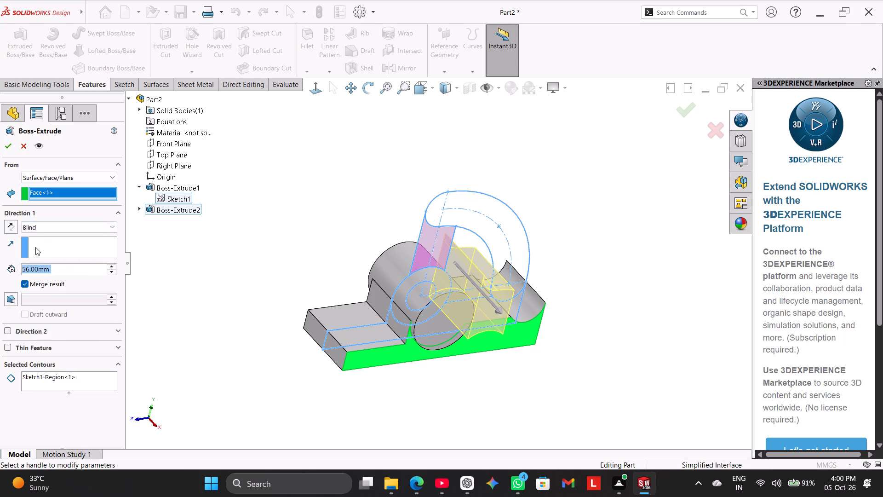
{"action": "left_click", "coordinate": [9, 227]}
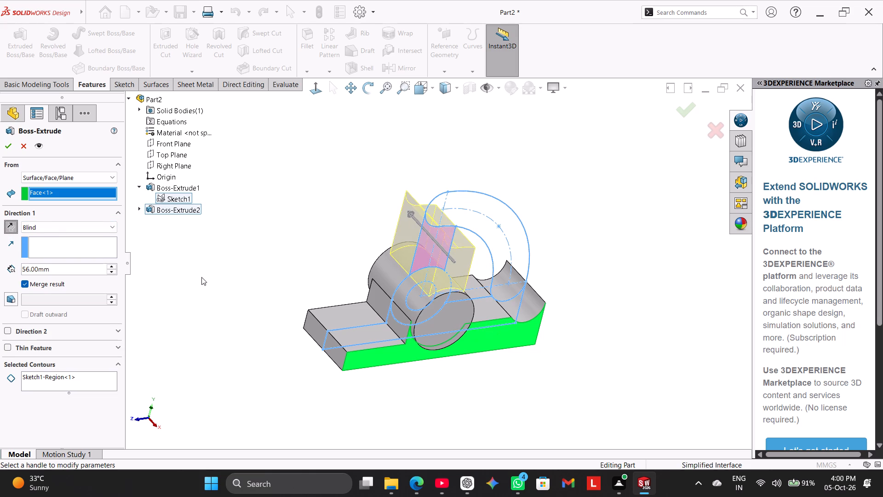
{"action": "middle_click_drag", "start_coordinate": [204, 277], "coordinate": [229, 308]}
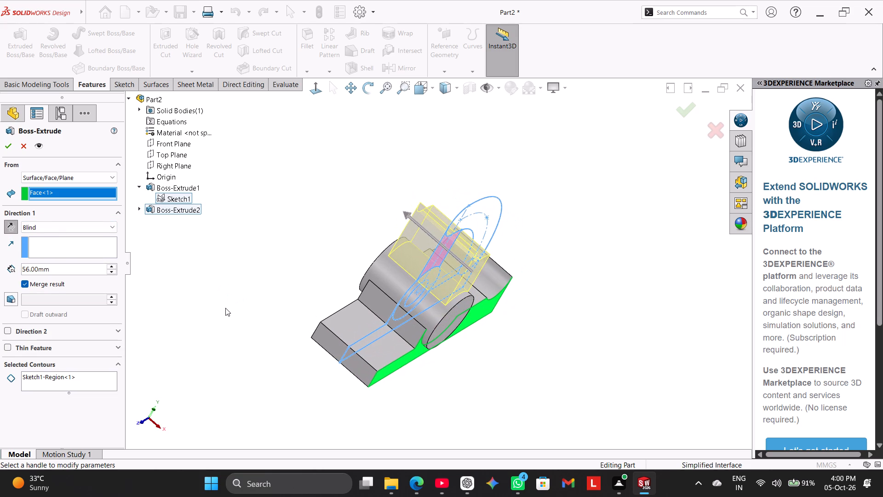
{"action": "triple_click", "coordinate": [42, 269]}
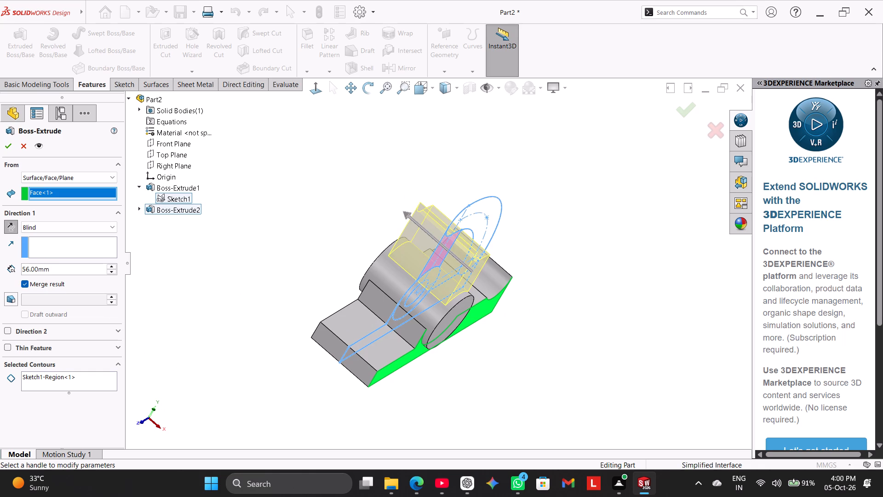
{"action": "double_click", "coordinate": [52, 269]}
{"action": "type", "text": "12"}
{"action": "key", "text": "Return"}
{"action": "left_click", "coordinate": [6, 147]}
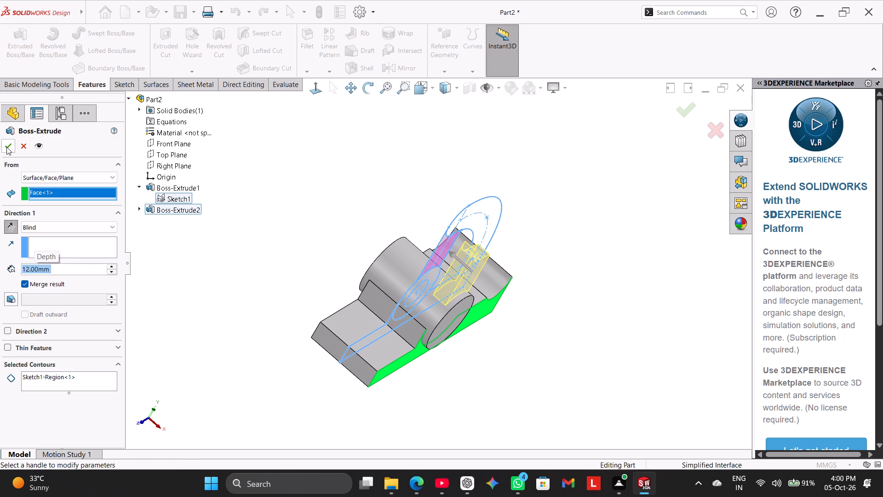
{"action": "left_click", "coordinate": [249, 168]}
Set up another boss extrusion for Sketch1's curved arm contour, starting from the same flat side face of the base.
{"action": "middle_click_drag", "start_coordinate": [292, 198], "coordinate": [245, 185]}
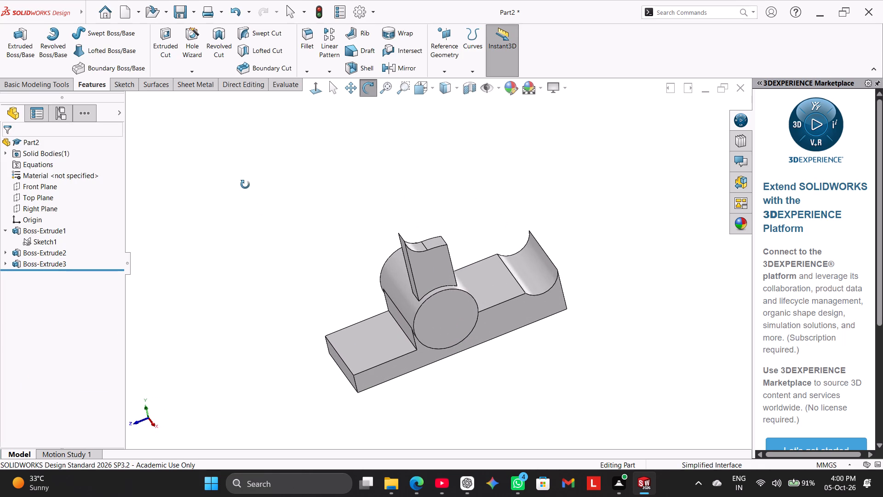
{"action": "middle_click_drag", "start_coordinate": [245, 185], "coordinate": [244, 185]}
{"action": "left_click", "coordinate": [2, 47]}
{"action": "left_click", "coordinate": [14, 51]}
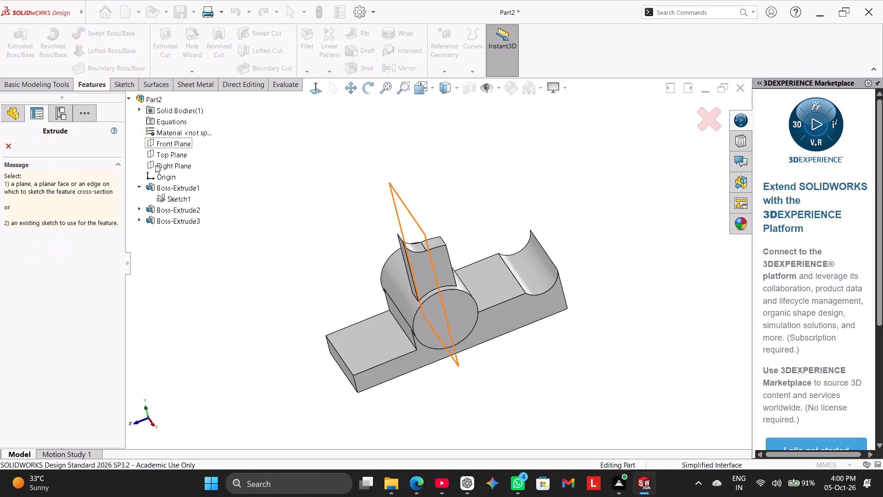
{"action": "left_click", "coordinate": [161, 198]}
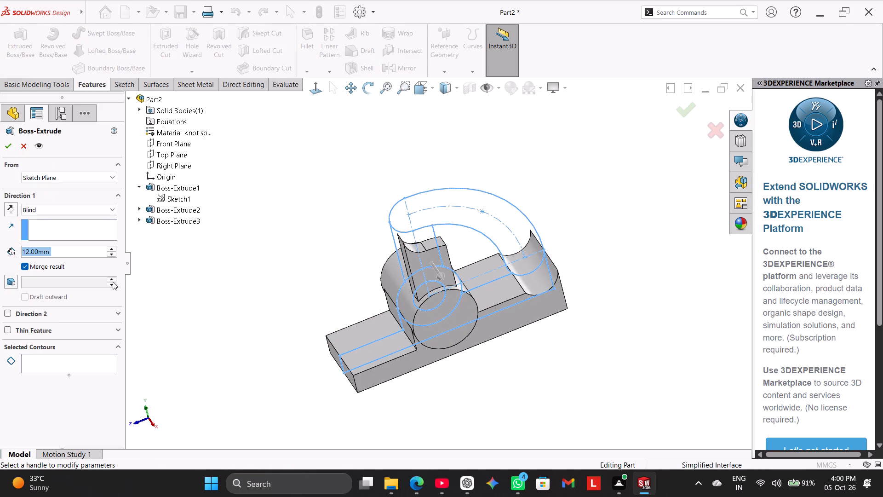
{"action": "left_click", "coordinate": [62, 367]}
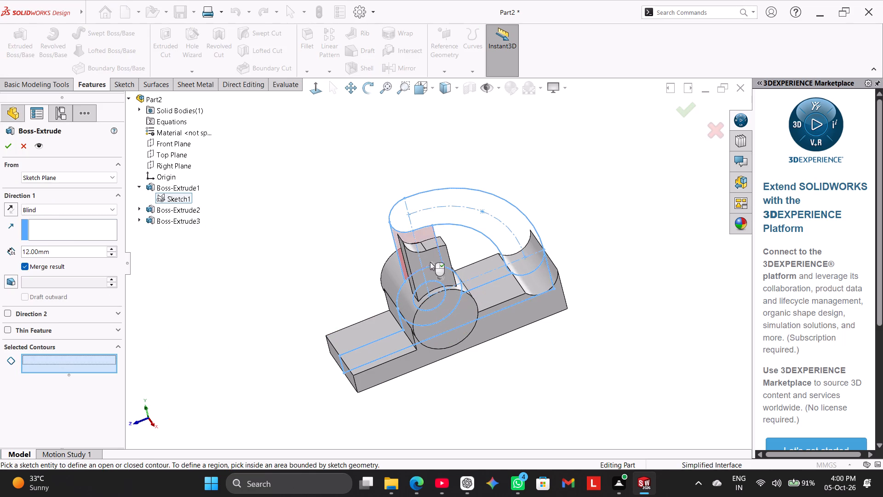
{"action": "left_click", "coordinate": [500, 239]}
{"action": "middle_click_drag", "start_coordinate": [310, 277], "coordinate": [333, 304]}
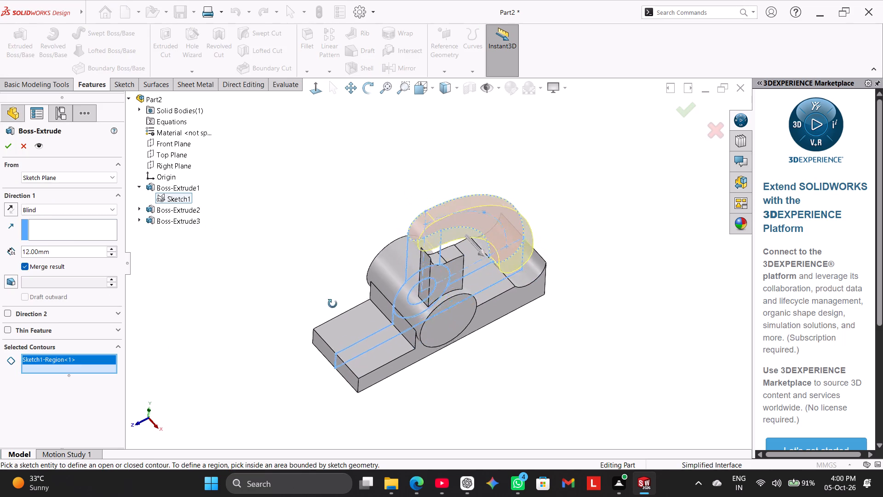
{"action": "middle_click_drag", "start_coordinate": [333, 304], "coordinate": [338, 312]}
{"action": "left_click", "coordinate": [72, 182]}
{"action": "left_click", "coordinate": [71, 197]}
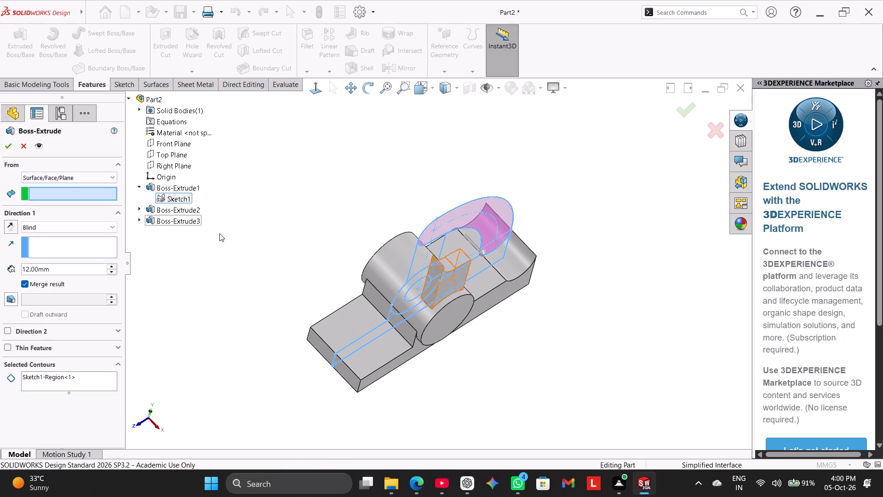
{"action": "left_click", "coordinate": [493, 295]}
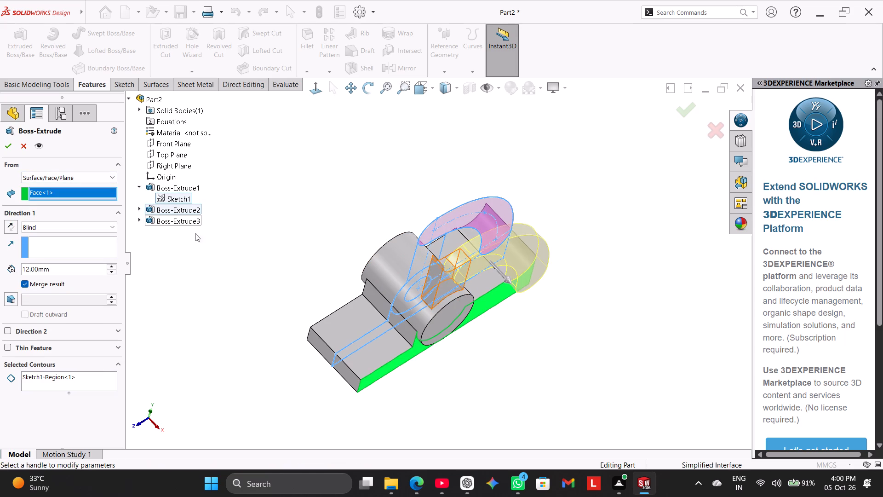
{"action": "middle_click_drag", "start_coordinate": [266, 272], "coordinate": [269, 305]}
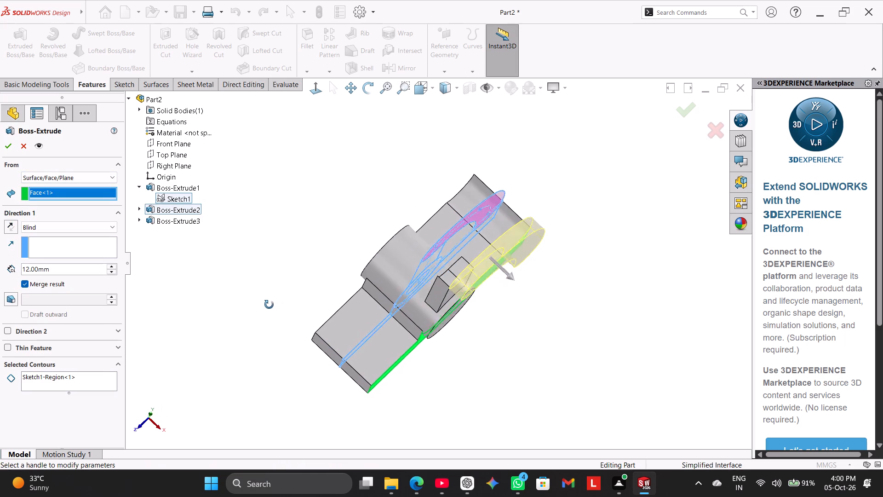
{"action": "middle_click_drag", "start_coordinate": [269, 305], "coordinate": [263, 304]}
End the curved arm extrusion with Up To Surface at the straight arm's inner face, merging the result.
{"action": "left_click", "coordinate": [39, 226]}
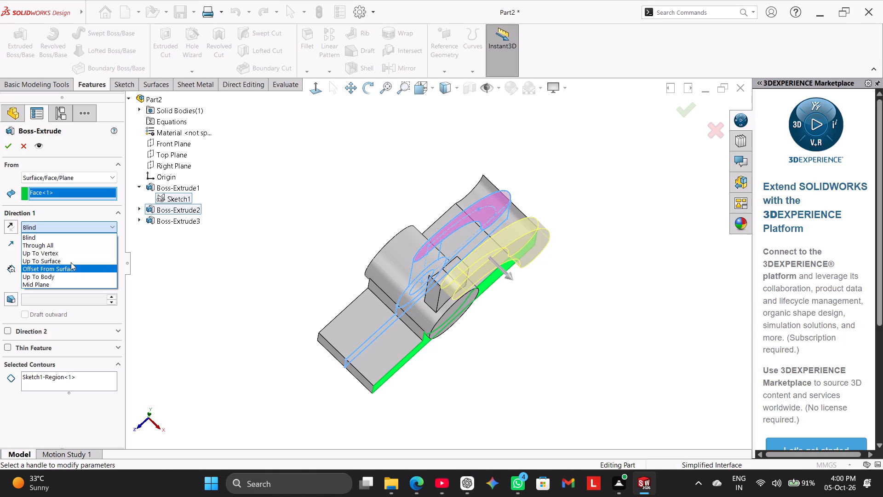
{"action": "left_click", "coordinate": [71, 262]}
{"action": "middle_click_drag", "start_coordinate": [289, 266], "coordinate": [305, 289]}
{"action": "middle_click", "coordinate": [361, 256]}
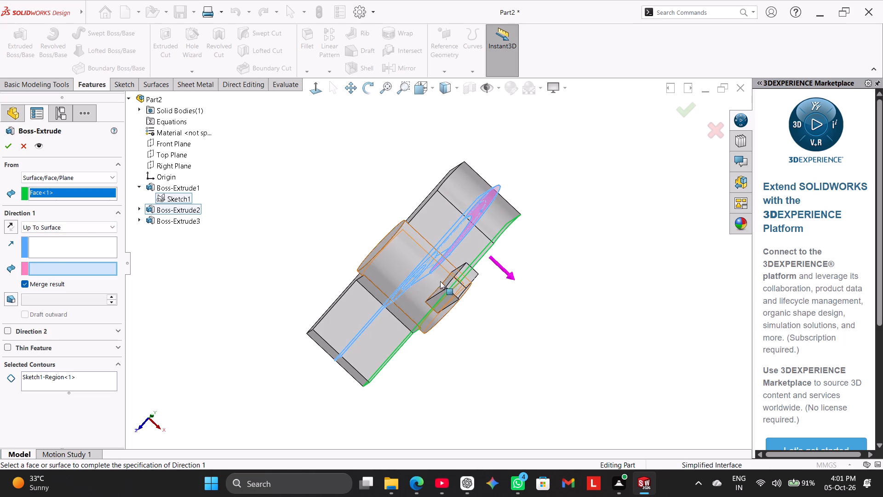
{"action": "middle_click_drag", "start_coordinate": [441, 281], "coordinate": [463, 302]}
{"action": "left_click", "coordinate": [453, 296]}
{"action": "middle_click_drag", "start_coordinate": [316, 289], "coordinate": [263, 259]}
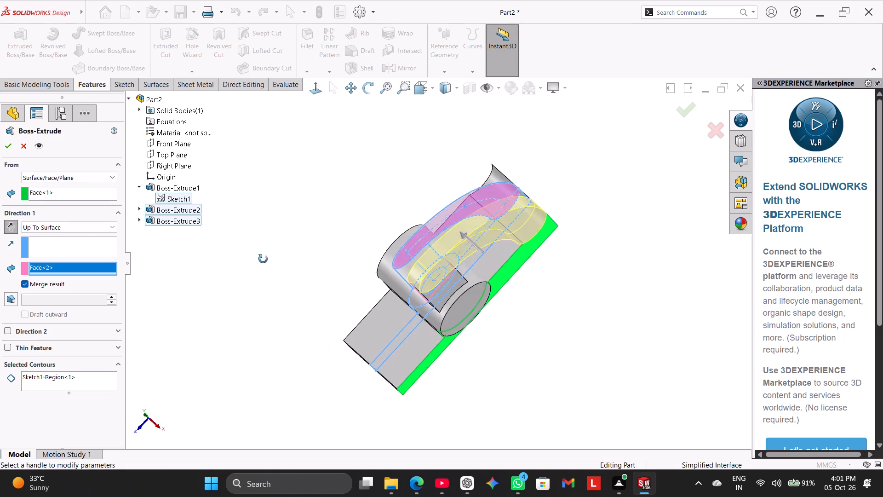
{"action": "middle_click_drag", "start_coordinate": [263, 259], "coordinate": [274, 196]}
{"action": "scroll", "coordinate": [406, 214], "scroll_direction": "down", "scroll_amount": 3}
{"action": "middle_click_drag", "start_coordinate": [333, 237], "coordinate": [352, 231]}
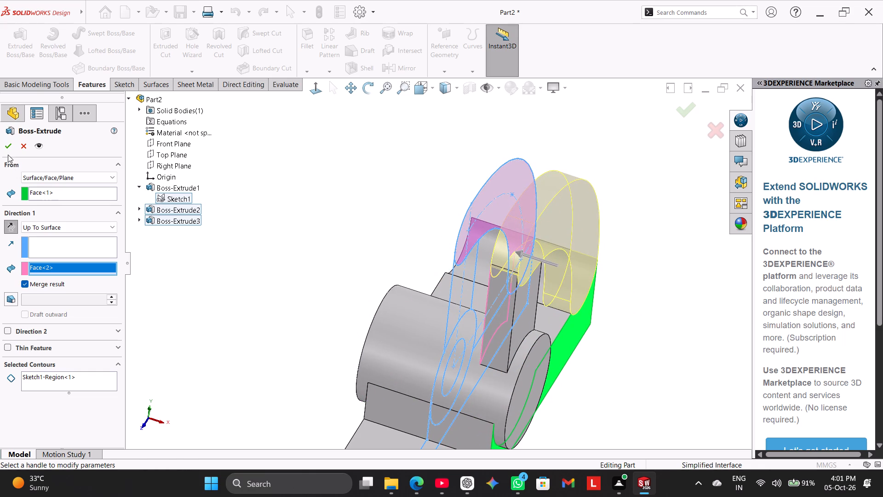
{"action": "left_click", "coordinate": [6, 146]}
{"action": "left_click", "coordinate": [309, 258]}
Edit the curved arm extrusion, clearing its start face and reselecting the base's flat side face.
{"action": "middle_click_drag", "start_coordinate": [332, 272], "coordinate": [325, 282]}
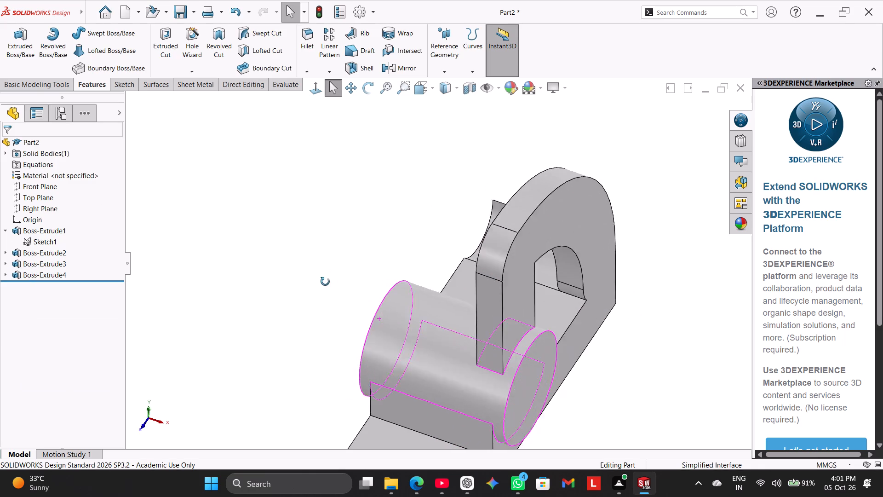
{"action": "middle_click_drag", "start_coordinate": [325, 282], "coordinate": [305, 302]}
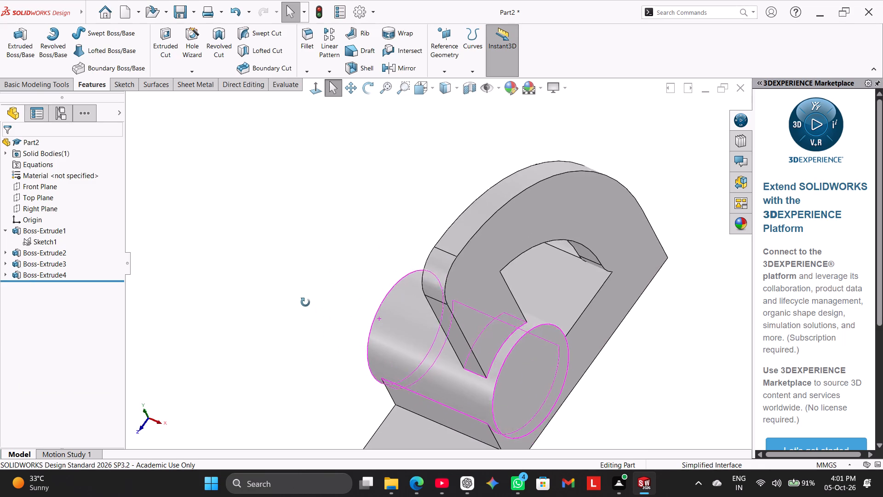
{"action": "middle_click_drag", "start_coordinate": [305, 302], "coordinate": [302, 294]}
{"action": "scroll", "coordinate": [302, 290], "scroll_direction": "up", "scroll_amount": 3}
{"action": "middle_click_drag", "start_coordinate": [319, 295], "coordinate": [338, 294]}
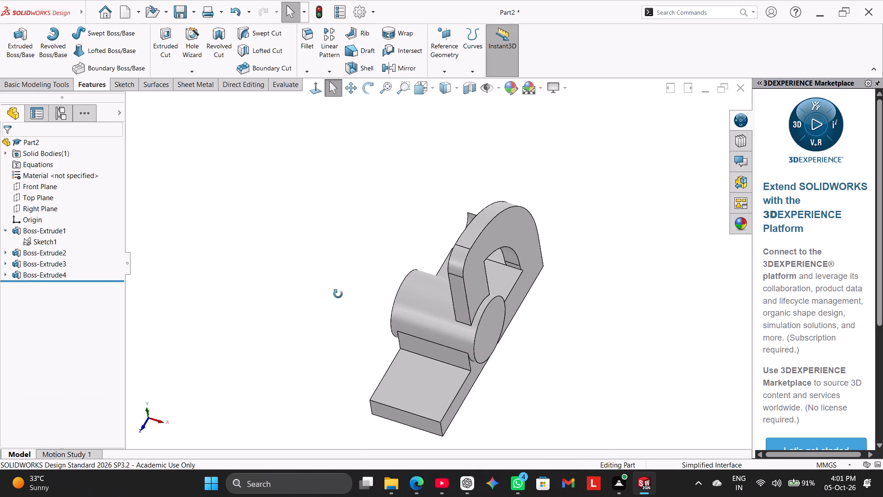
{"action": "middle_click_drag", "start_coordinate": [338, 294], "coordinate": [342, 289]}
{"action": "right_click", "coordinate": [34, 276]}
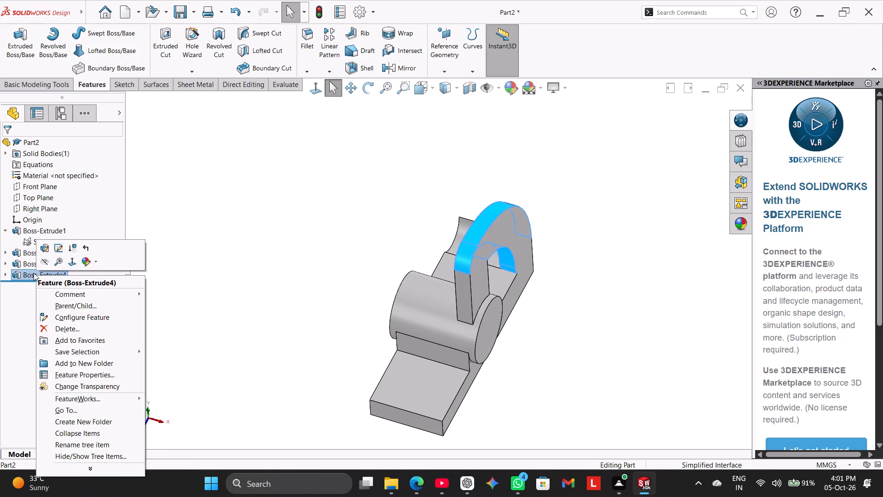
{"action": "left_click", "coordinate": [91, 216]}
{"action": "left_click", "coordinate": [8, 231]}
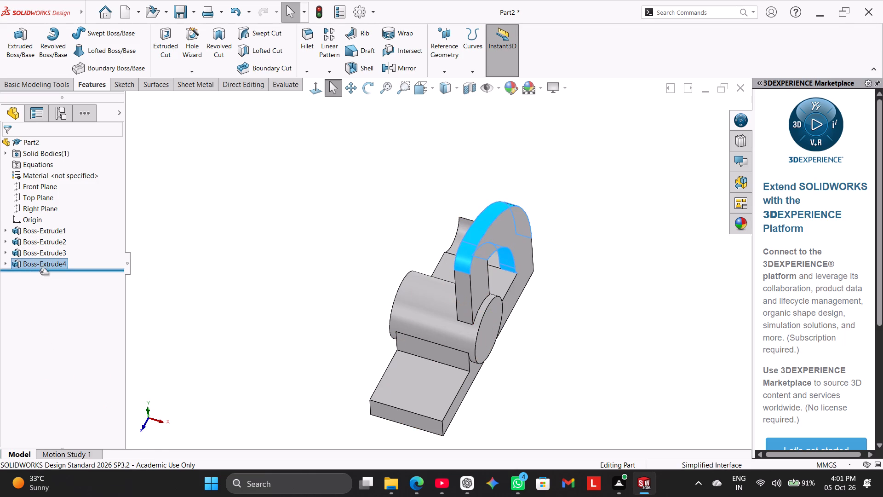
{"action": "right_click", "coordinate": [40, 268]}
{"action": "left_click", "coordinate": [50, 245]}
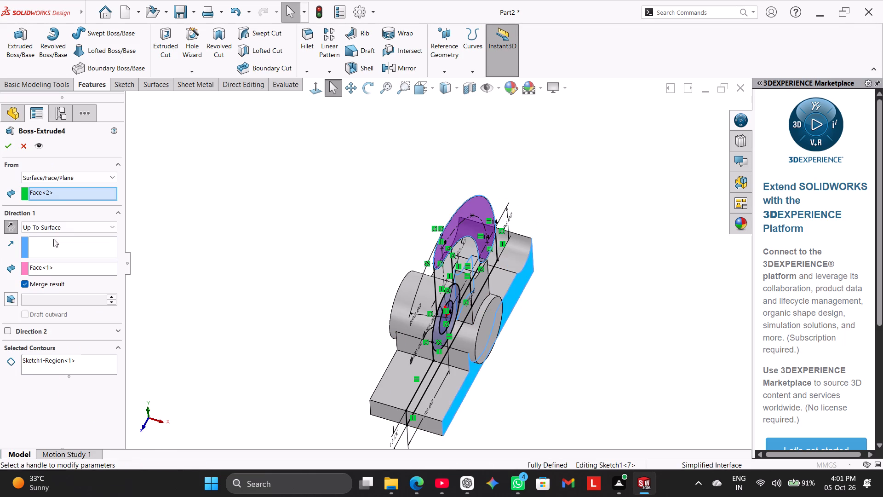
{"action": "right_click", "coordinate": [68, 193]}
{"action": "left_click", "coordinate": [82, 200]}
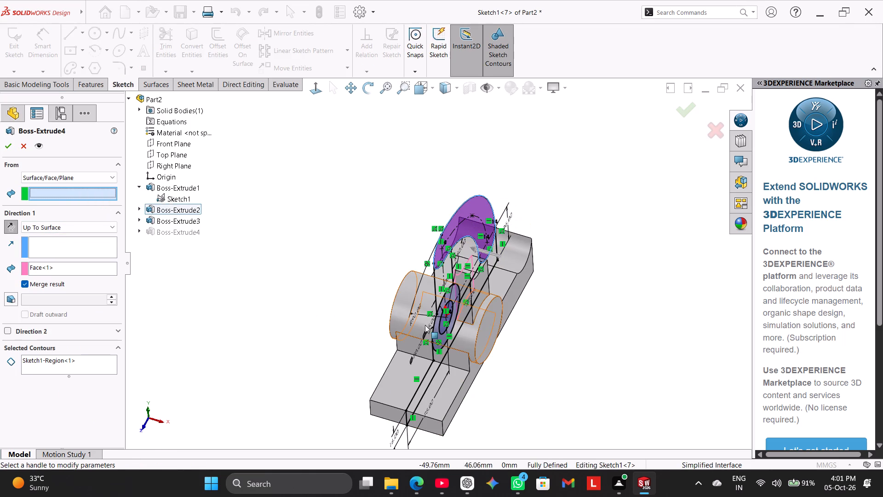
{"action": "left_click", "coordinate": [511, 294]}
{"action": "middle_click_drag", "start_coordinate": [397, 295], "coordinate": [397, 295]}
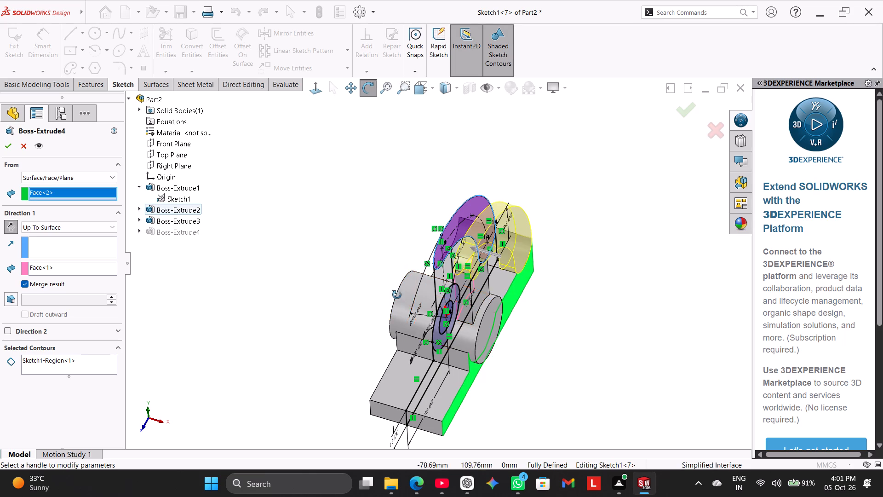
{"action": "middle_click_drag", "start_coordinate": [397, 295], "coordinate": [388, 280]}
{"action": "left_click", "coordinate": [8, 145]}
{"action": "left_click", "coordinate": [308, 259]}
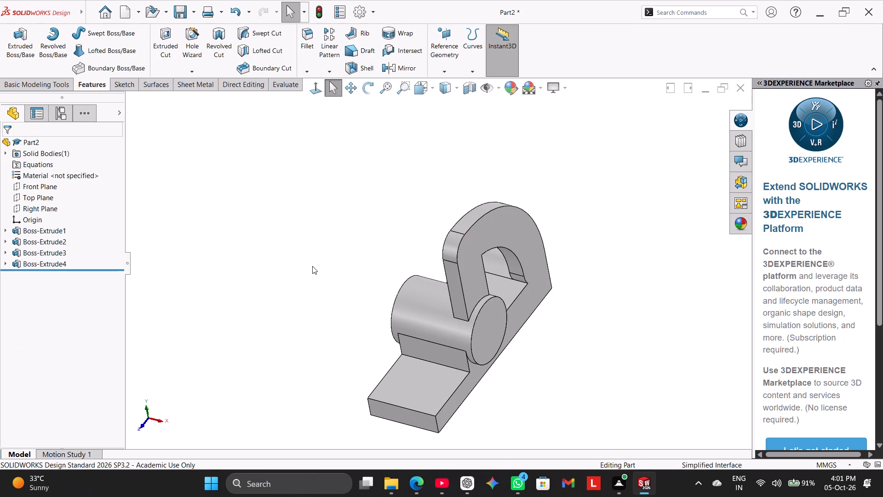
Edit the curved arm extrusion, replacing its start face with the cylinder's flat outer end face.
{"action": "middle_click_drag", "start_coordinate": [320, 268], "coordinate": [321, 280]}
{"action": "right_click", "coordinate": [36, 265]}
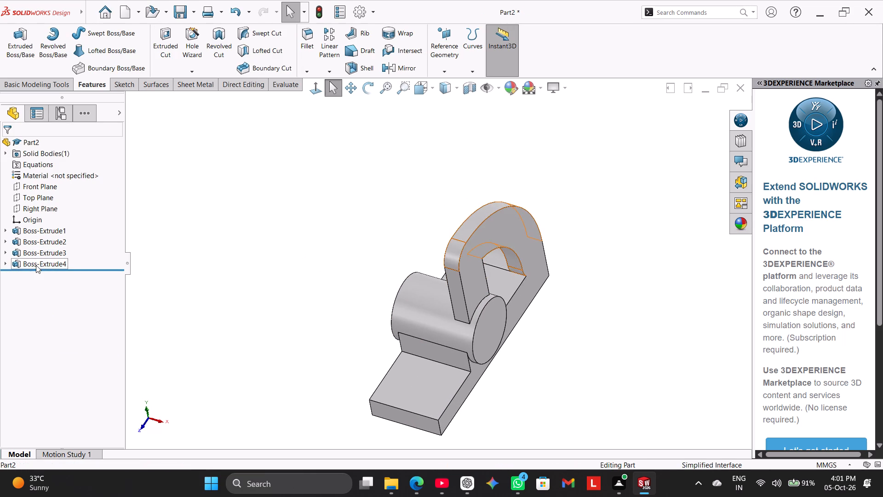
{"action": "left_click", "coordinate": [46, 241]}
{"action": "right_click", "coordinate": [76, 198]}
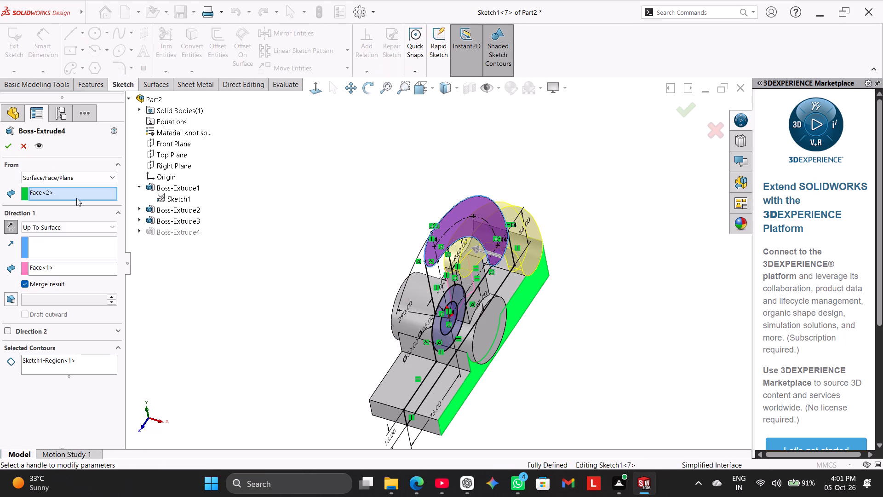
{"action": "right_click", "coordinate": [89, 196]}
{"action": "left_click", "coordinate": [117, 210]}
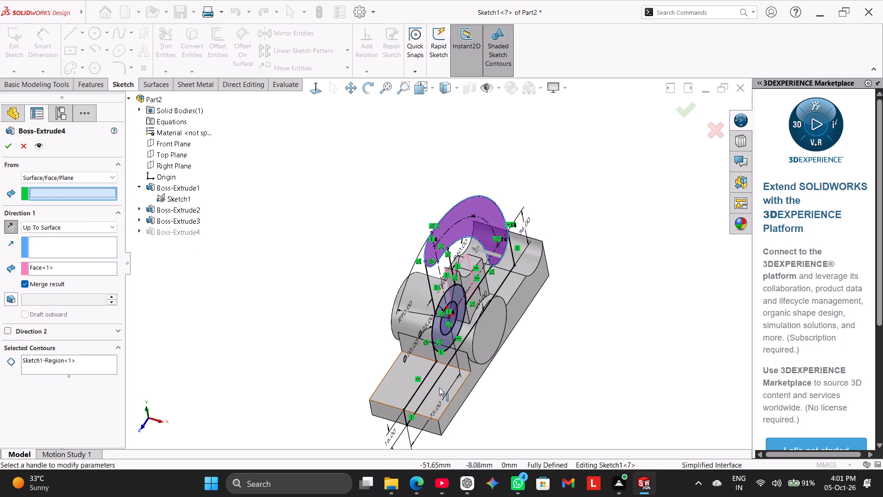
{"action": "left_click", "coordinate": [482, 329]}
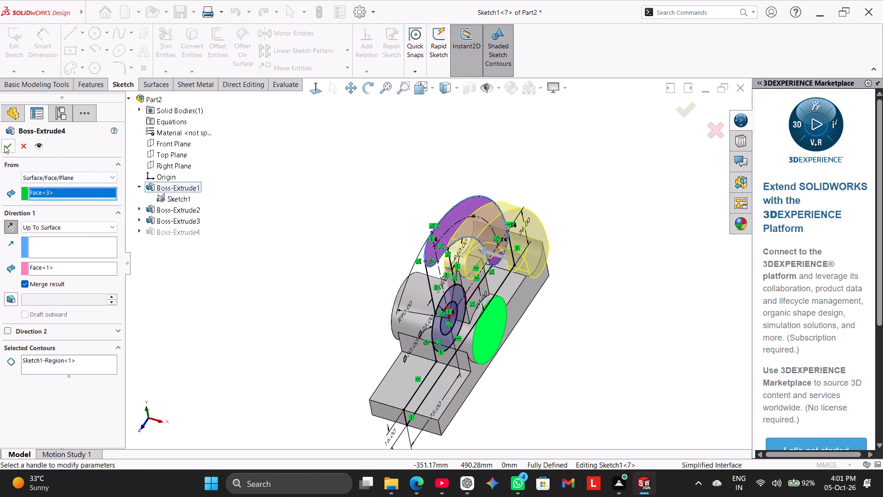
{"action": "left_click", "coordinate": [4, 145]}
{"action": "left_click", "coordinate": [221, 238]}
{"action": "middle_click_drag", "start_coordinate": [281, 260], "coordinate": [255, 235]}
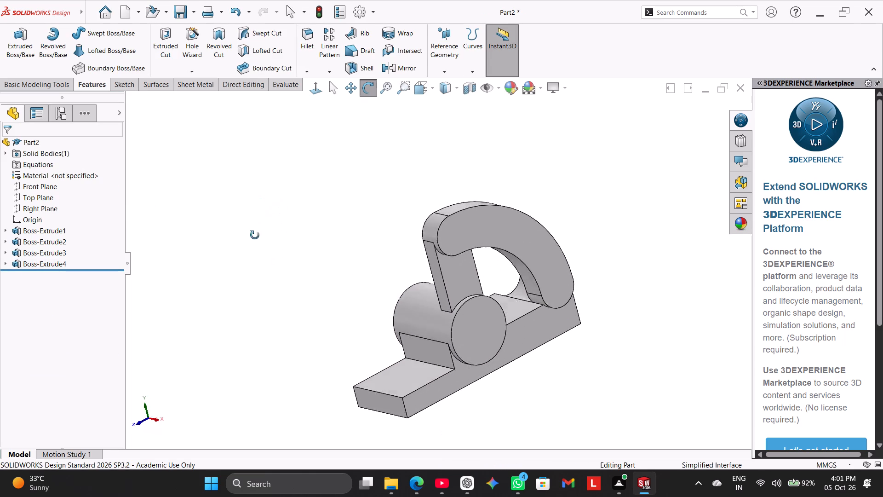
{"action": "middle_click_drag", "start_coordinate": [255, 235], "coordinate": [252, 244]}
{"action": "right_click_drag", "start_coordinate": [233, 266], "coordinate": [314, 211]}
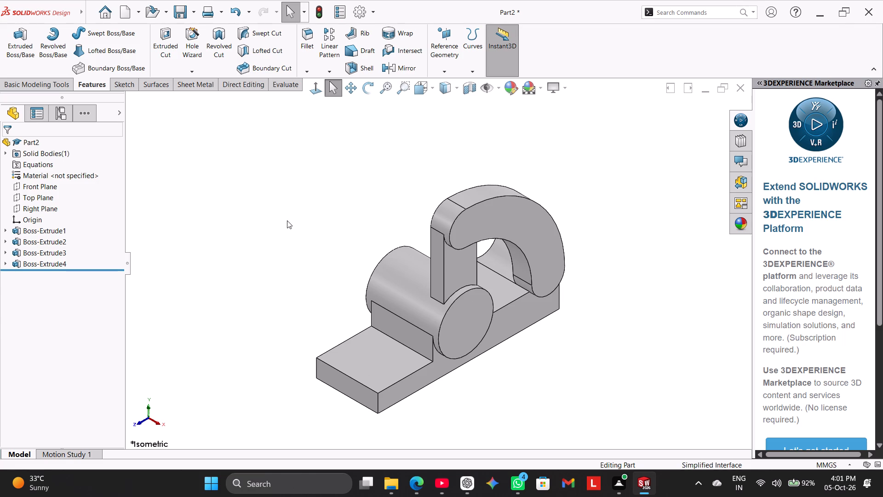
Edit the 66 mm cylinder extrusion, adding Sketch1's inner 25 mm circle to its contours to form a through bore.
{"action": "right_click", "coordinate": [40, 232]}
{"action": "left_click", "coordinate": [49, 210]}
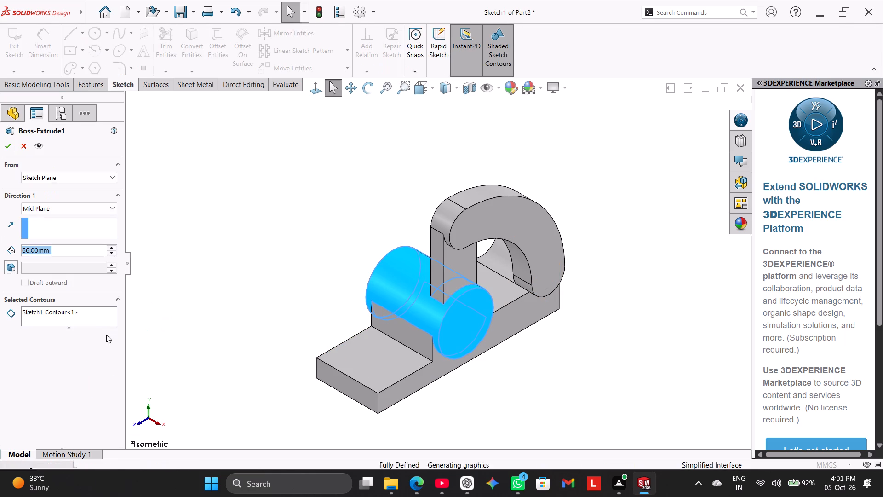
{"action": "left_click", "coordinate": [92, 312]}
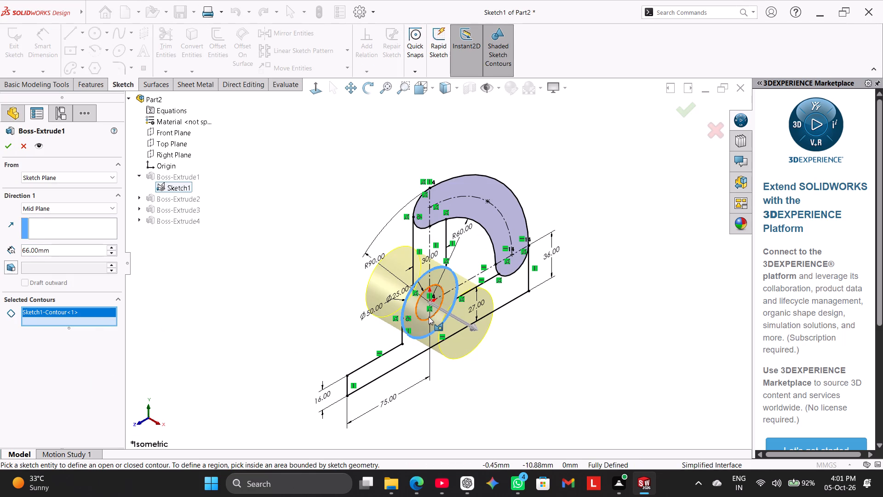
{"action": "left_click", "coordinate": [424, 320]}
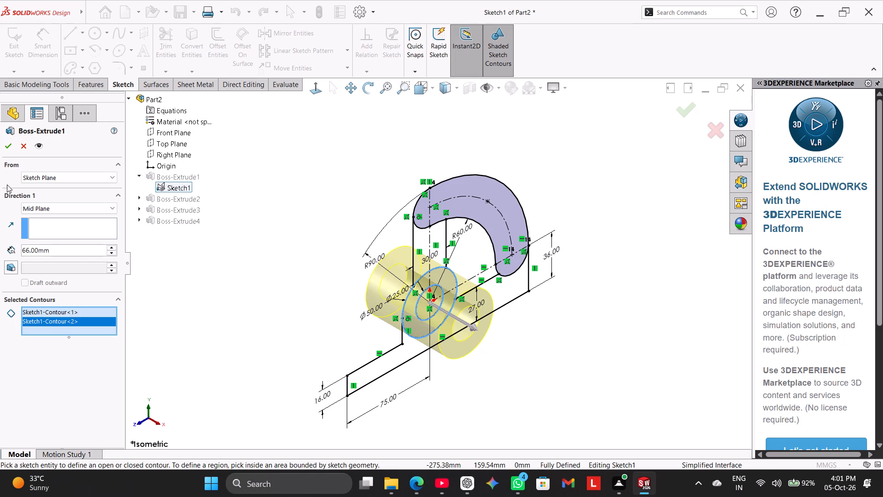
{"action": "left_click", "coordinate": [11, 150]}
{"action": "right_click", "coordinate": [298, 261]}
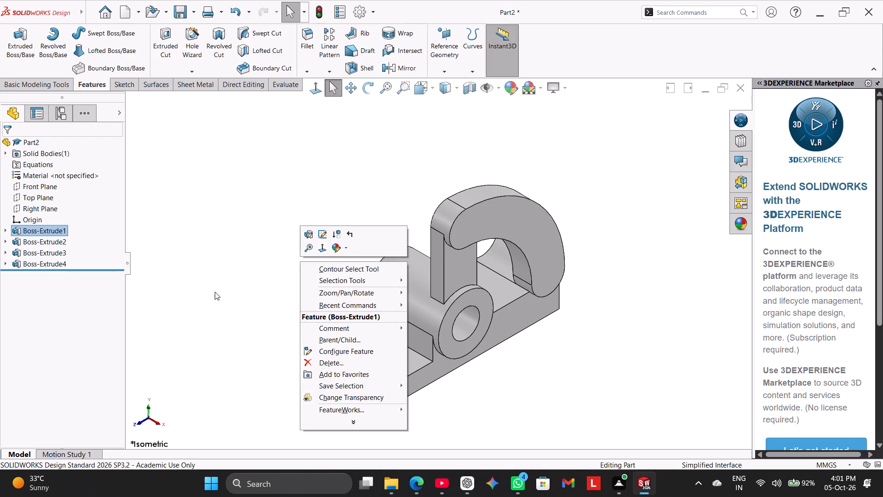
{"action": "right_click", "coordinate": [214, 291]}
{"action": "left_click", "coordinate": [249, 198]}
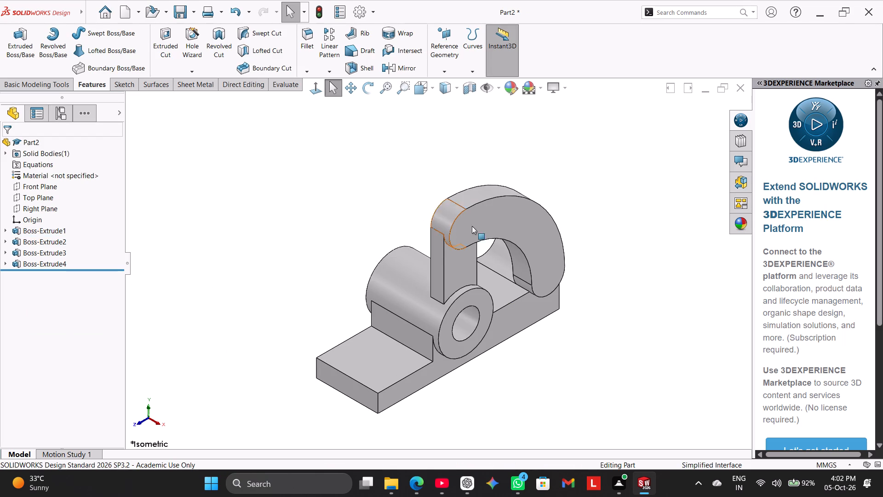
Start a new sketch on the curved arm's flat outer face.
{"action": "left_click", "coordinate": [492, 227]}
{"action": "left_click", "coordinate": [531, 197]}
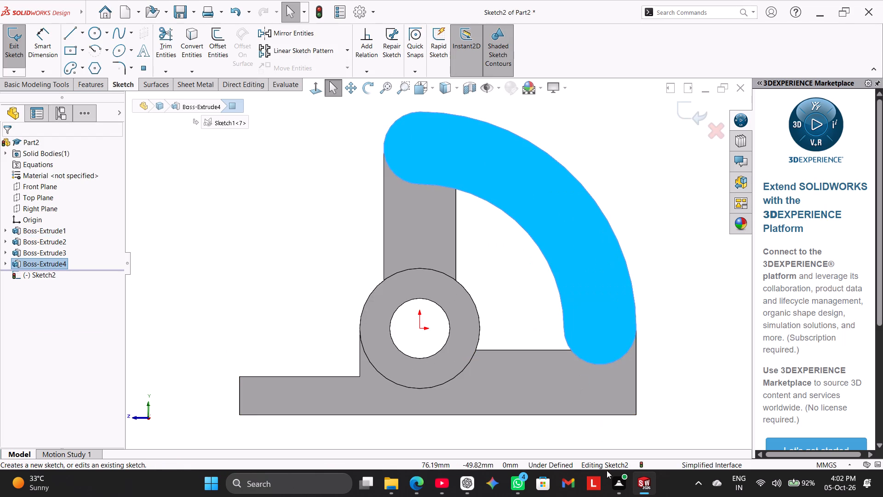
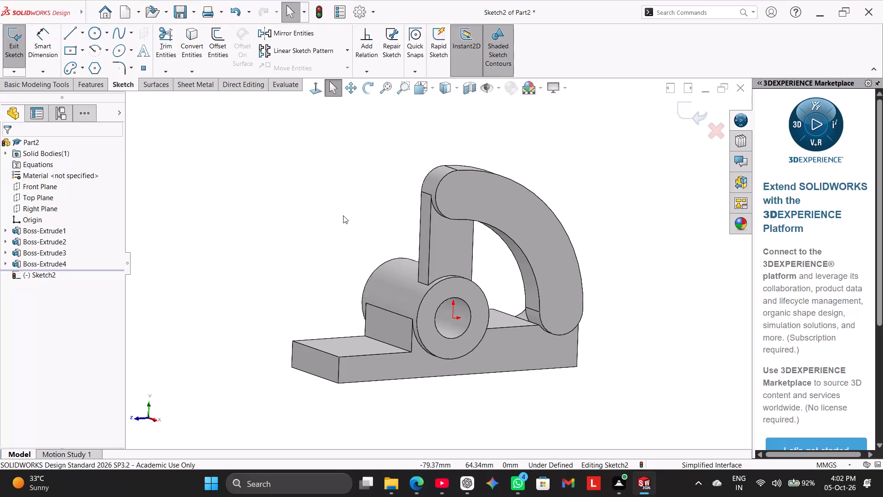
Sketch a circle about 15 mm in diameter on the curved arm's flat face, centred in its lower rounded end.
{"action": "left_click", "coordinate": [482, 200]}
{"action": "left_click", "coordinate": [366, 195]}
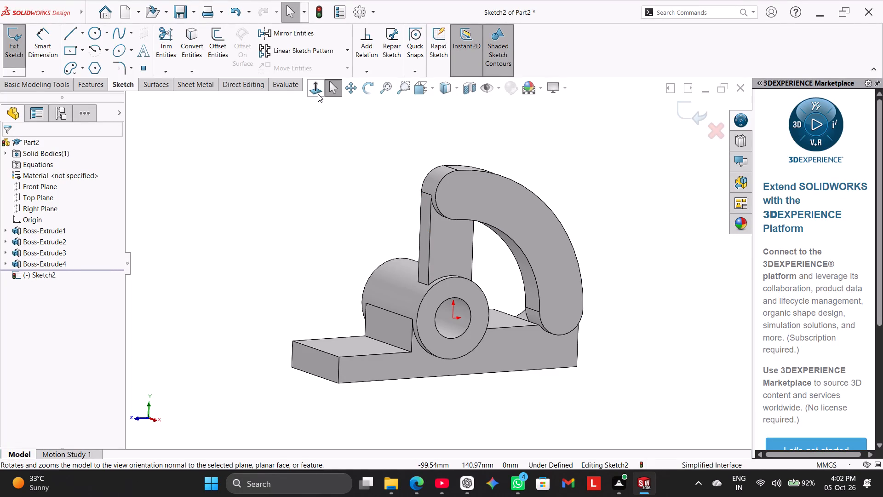
{"action": "left_click", "coordinate": [318, 94]}
{"action": "left_click", "coordinate": [294, 149]}
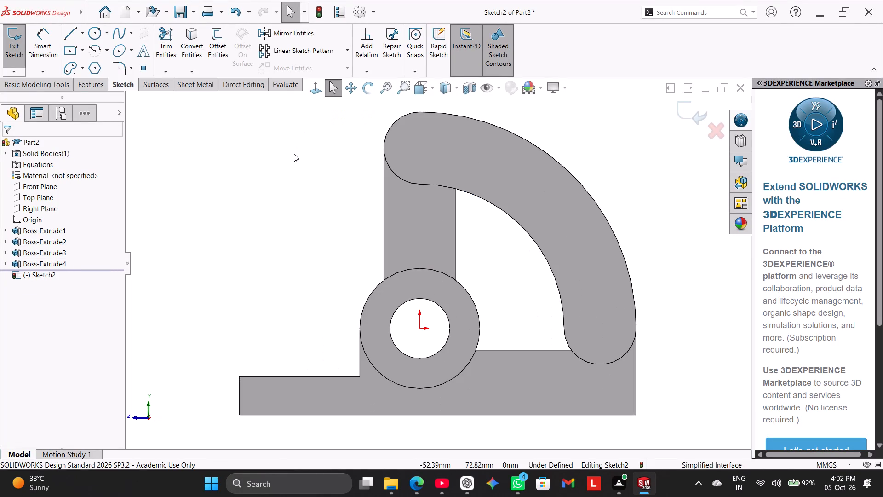
{"action": "left_click", "coordinate": [96, 30]}
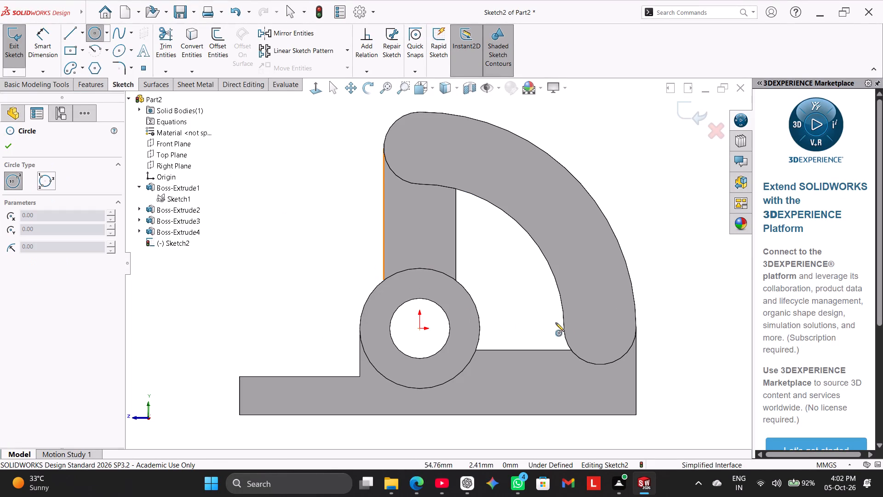
{"action": "left_click", "coordinate": [601, 327]}
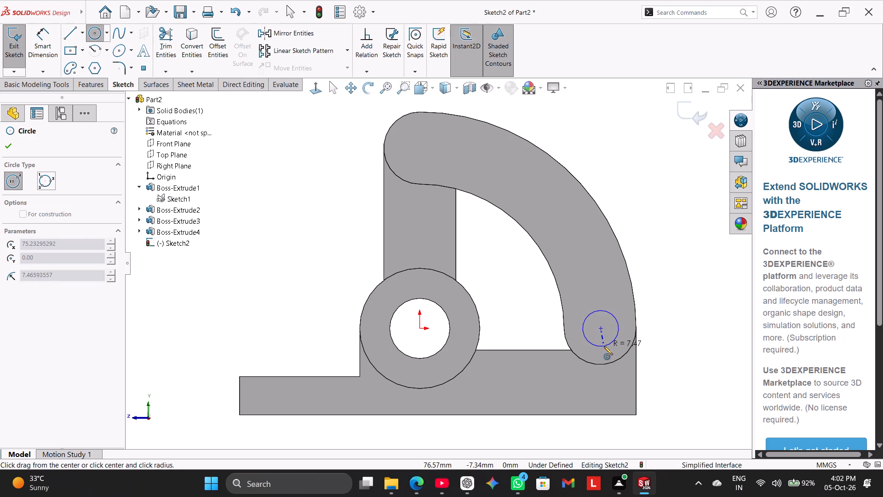
{"action": "left_click", "coordinate": [604, 346]}
{"action": "right_click", "coordinate": [298, 260]}
{"action": "left_click", "coordinate": [310, 267]}
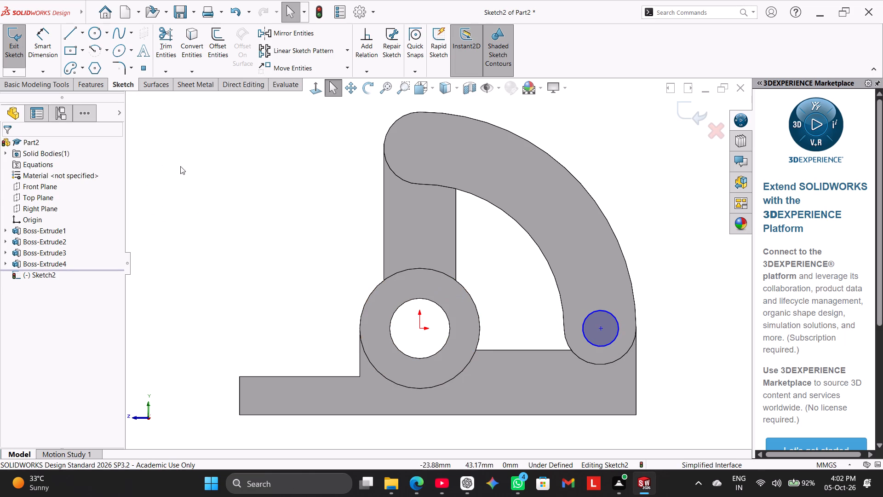
Dimension the new circle's diameter and set it to 12 mm.
{"action": "left_click", "coordinate": [34, 54]}
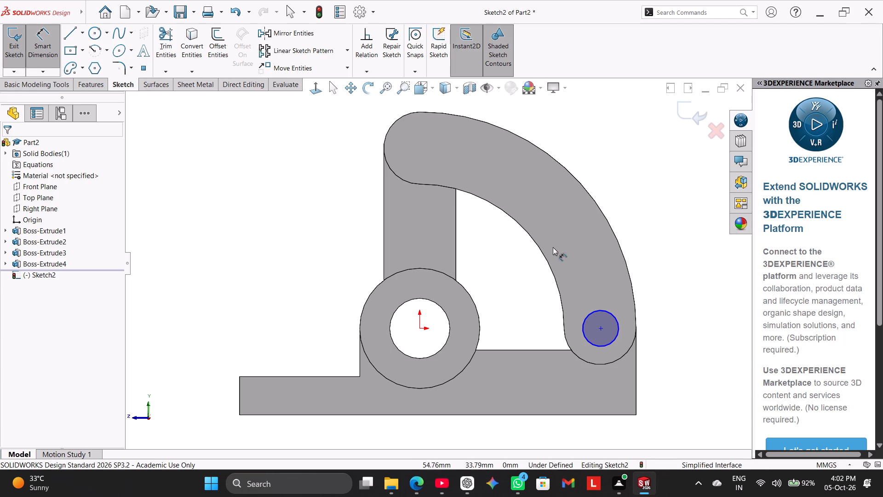
{"action": "left_click", "coordinate": [612, 314]}
{"action": "left_click", "coordinate": [665, 267]}
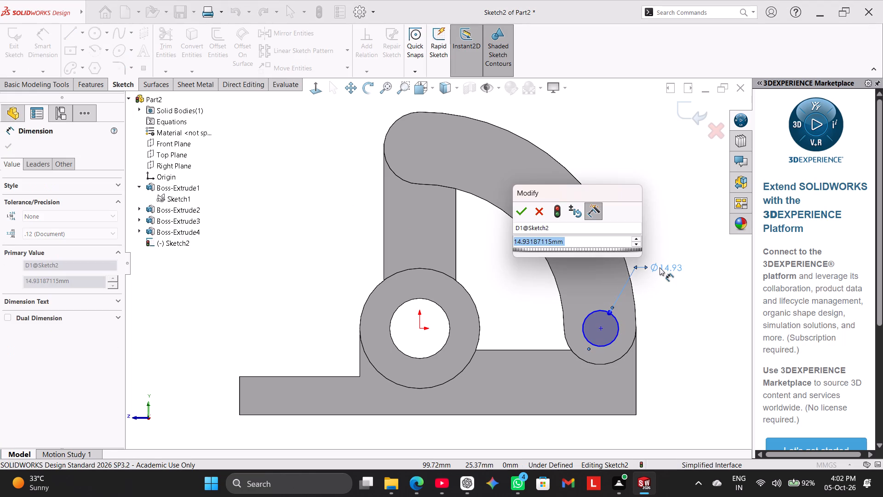
{"action": "type", "text": "12"}
{"action": "key", "text": "Return"}
{"action": "right_click", "coordinate": [650, 232]}
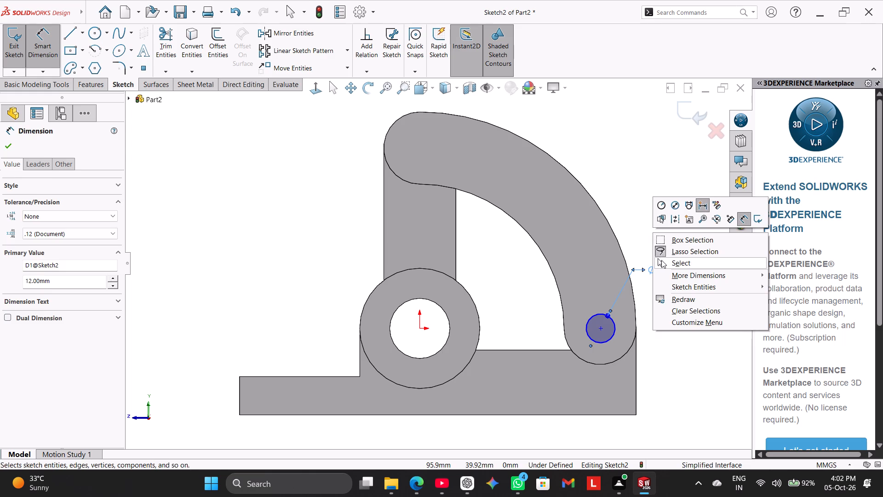
{"action": "left_click", "coordinate": [661, 260]}
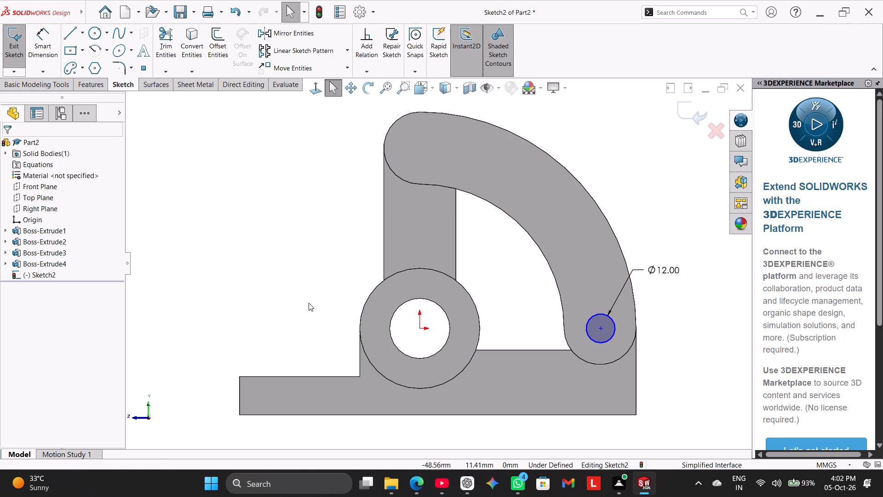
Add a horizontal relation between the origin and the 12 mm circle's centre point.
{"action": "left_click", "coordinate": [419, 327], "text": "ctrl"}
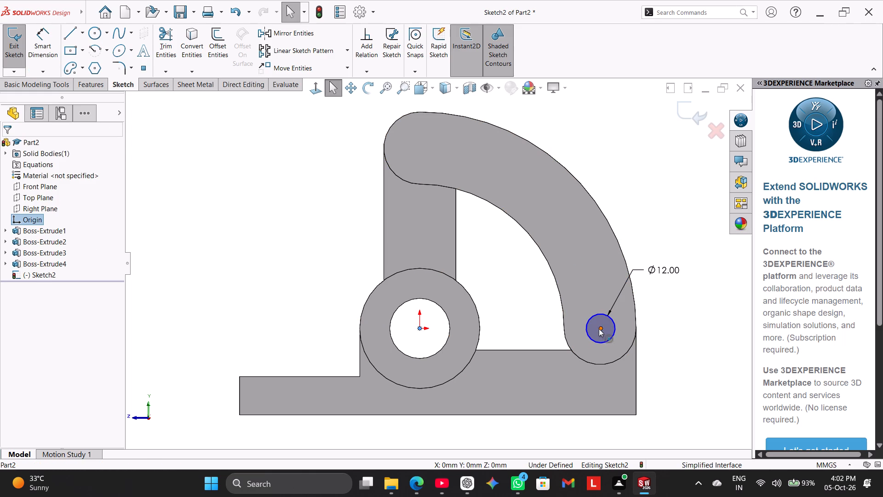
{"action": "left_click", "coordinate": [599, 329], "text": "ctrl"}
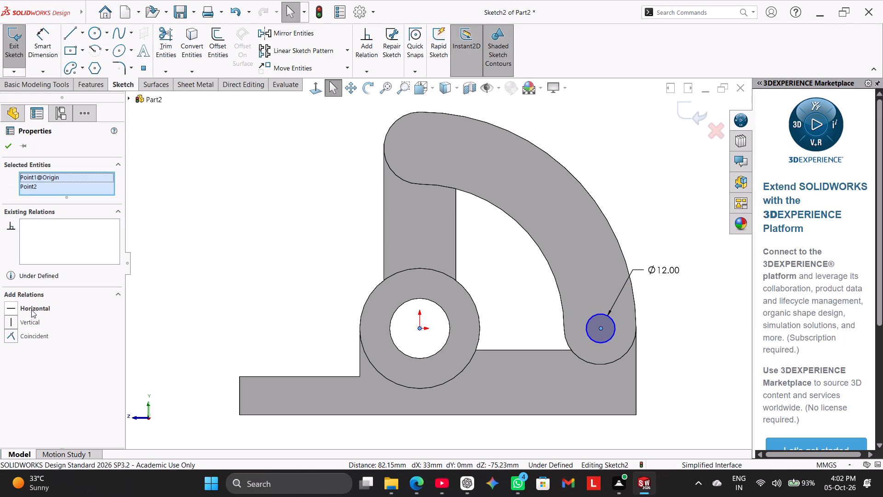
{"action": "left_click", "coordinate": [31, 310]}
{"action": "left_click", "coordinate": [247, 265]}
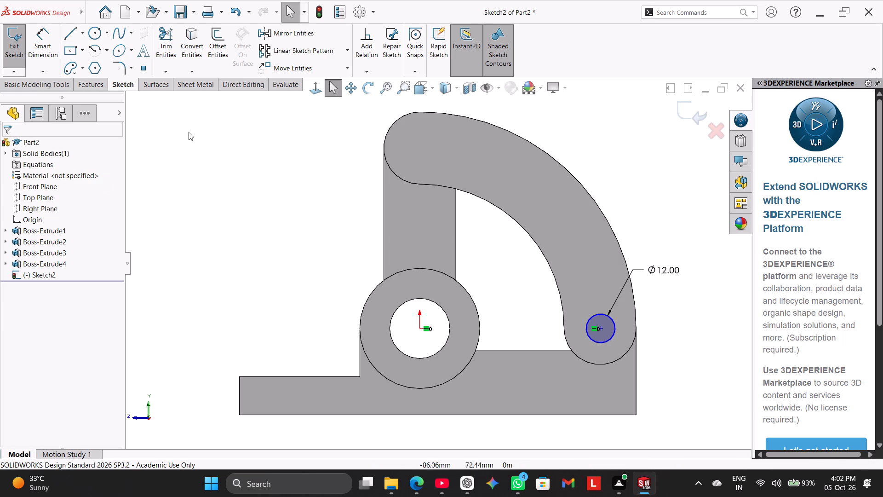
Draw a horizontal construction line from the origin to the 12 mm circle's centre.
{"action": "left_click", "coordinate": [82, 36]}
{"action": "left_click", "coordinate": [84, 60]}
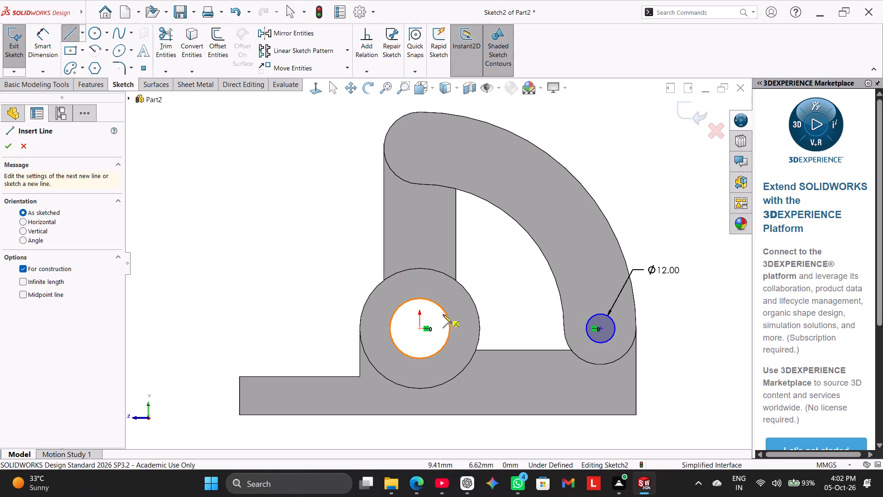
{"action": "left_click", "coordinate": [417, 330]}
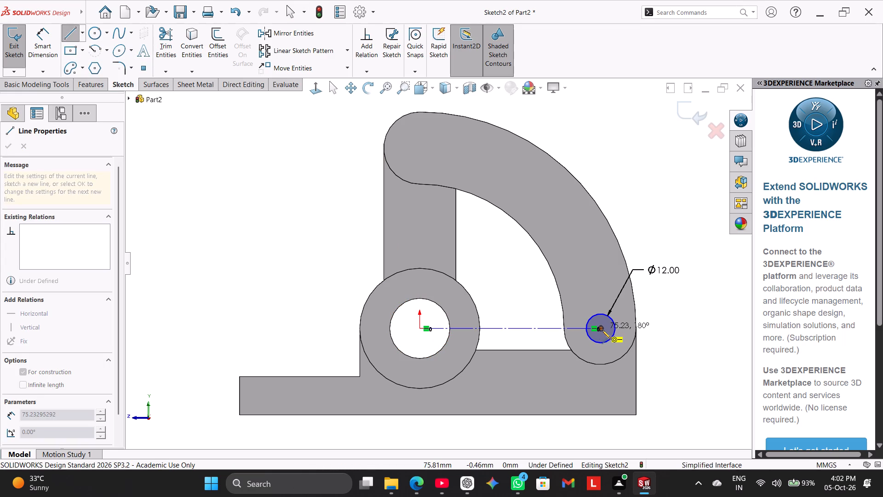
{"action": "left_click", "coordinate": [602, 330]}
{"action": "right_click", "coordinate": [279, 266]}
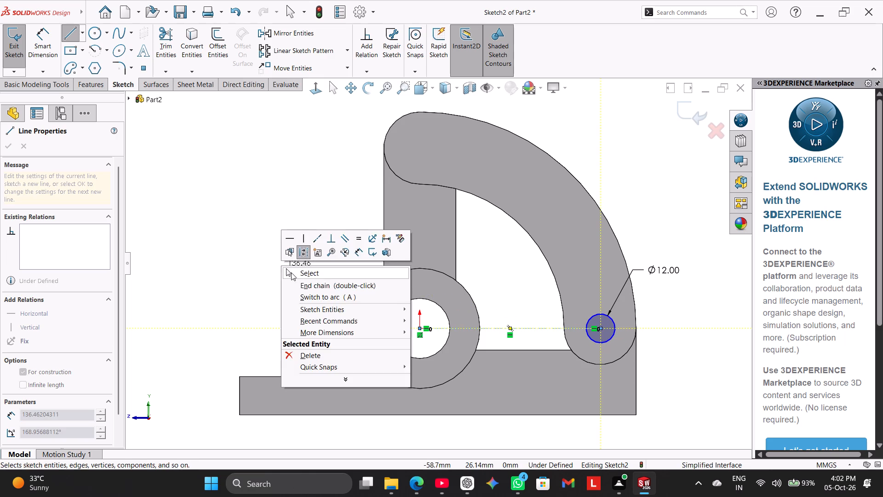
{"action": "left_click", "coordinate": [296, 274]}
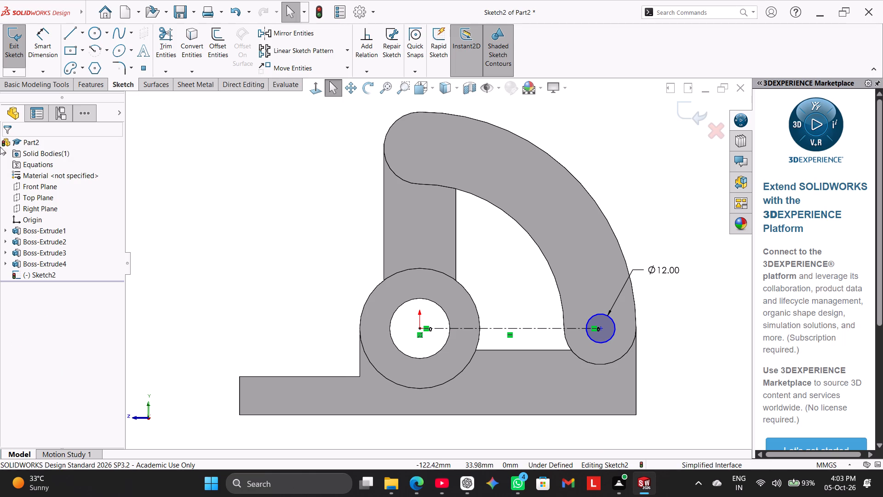
Show Sketch1 under Boss-Extrude1 so its centrelines and points can be used as references.
{"action": "left_click", "coordinate": [10, 232]}
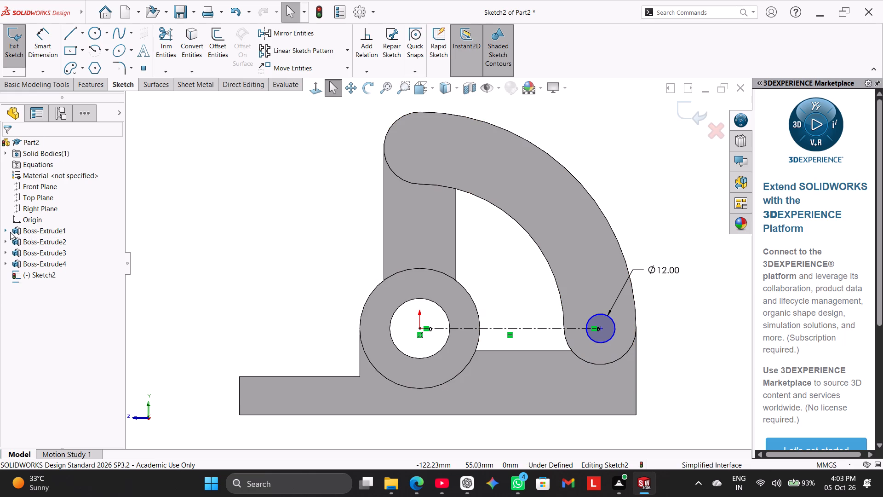
{"action": "right_click", "coordinate": [22, 242]}
{"action": "left_click", "coordinate": [97, 213]}
{"action": "right_click", "coordinate": [53, 238]}
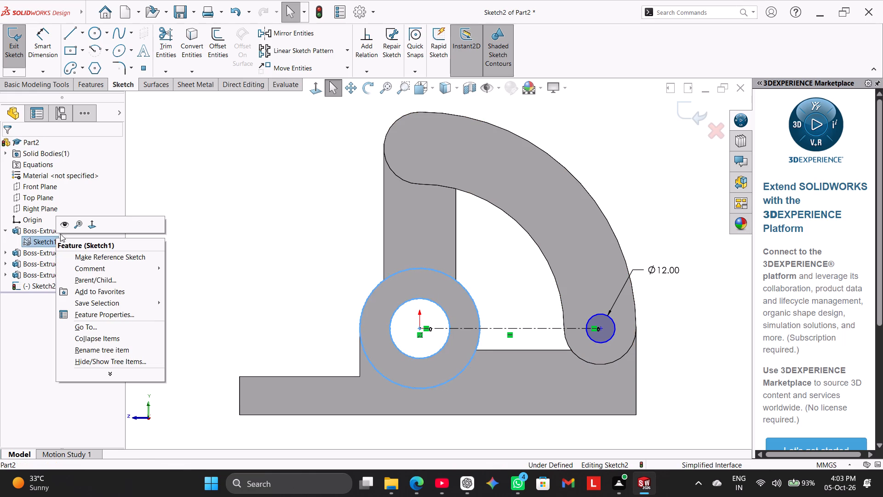
{"action": "left_click", "coordinate": [61, 228]}
{"action": "left_click", "coordinate": [372, 213]}
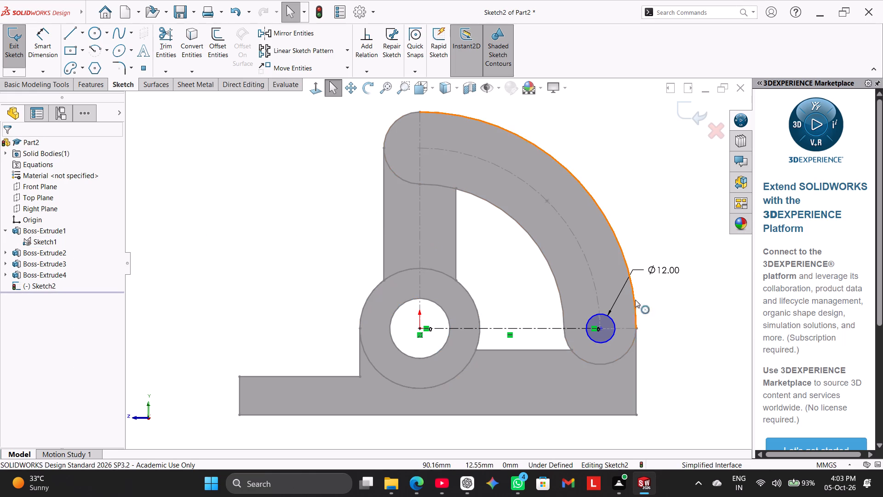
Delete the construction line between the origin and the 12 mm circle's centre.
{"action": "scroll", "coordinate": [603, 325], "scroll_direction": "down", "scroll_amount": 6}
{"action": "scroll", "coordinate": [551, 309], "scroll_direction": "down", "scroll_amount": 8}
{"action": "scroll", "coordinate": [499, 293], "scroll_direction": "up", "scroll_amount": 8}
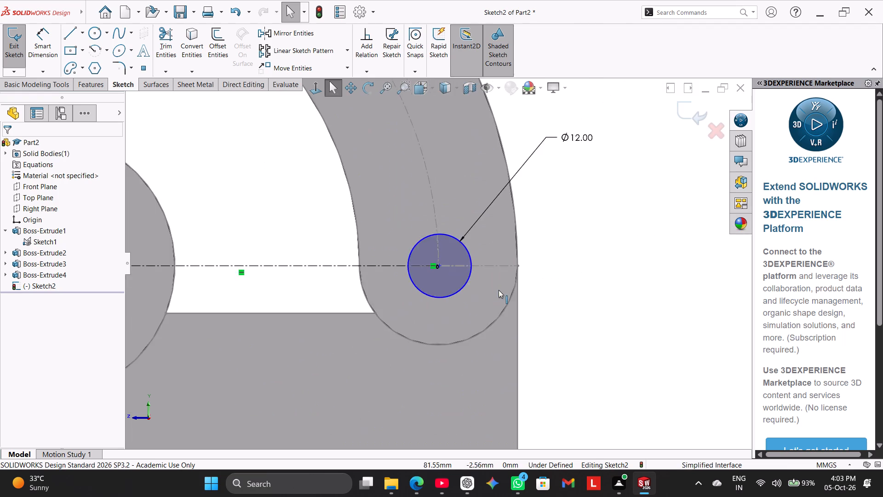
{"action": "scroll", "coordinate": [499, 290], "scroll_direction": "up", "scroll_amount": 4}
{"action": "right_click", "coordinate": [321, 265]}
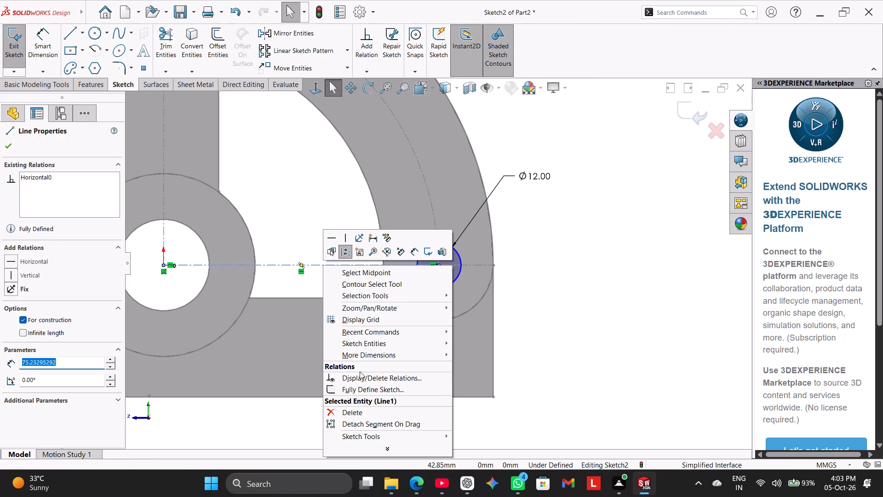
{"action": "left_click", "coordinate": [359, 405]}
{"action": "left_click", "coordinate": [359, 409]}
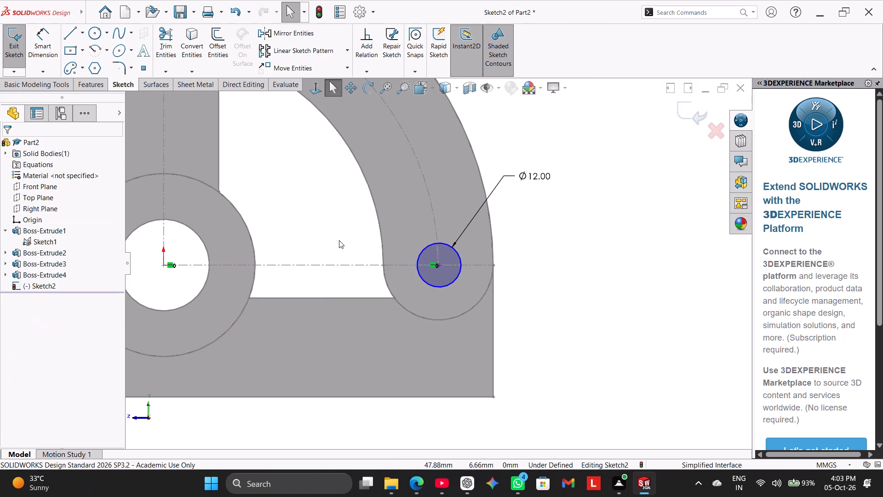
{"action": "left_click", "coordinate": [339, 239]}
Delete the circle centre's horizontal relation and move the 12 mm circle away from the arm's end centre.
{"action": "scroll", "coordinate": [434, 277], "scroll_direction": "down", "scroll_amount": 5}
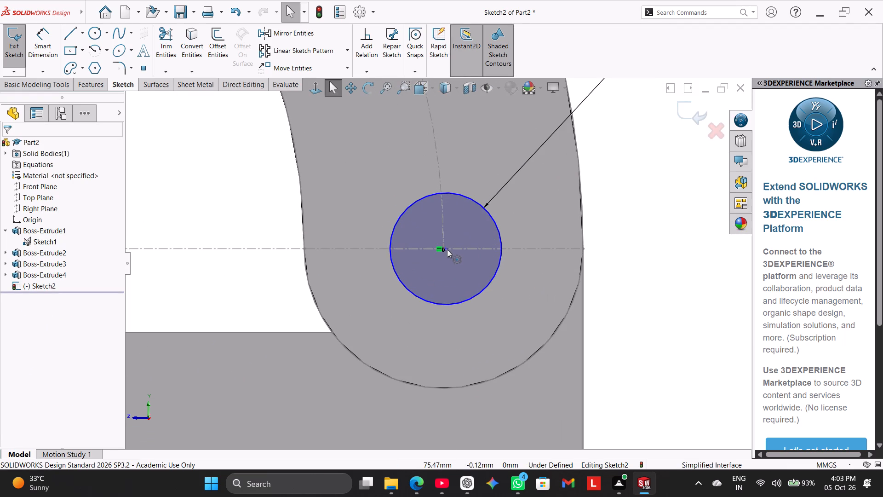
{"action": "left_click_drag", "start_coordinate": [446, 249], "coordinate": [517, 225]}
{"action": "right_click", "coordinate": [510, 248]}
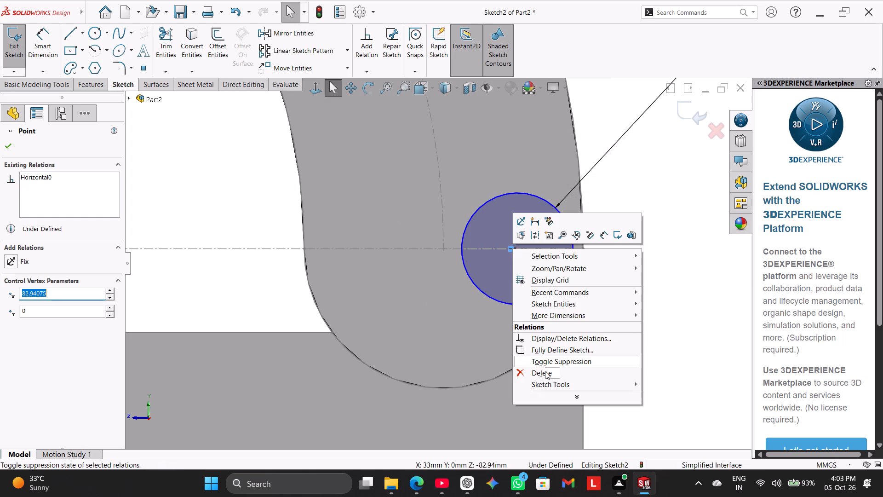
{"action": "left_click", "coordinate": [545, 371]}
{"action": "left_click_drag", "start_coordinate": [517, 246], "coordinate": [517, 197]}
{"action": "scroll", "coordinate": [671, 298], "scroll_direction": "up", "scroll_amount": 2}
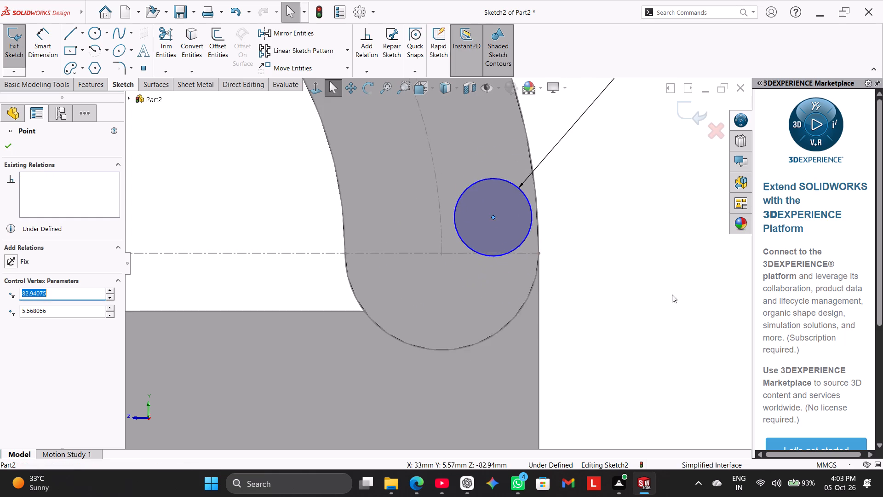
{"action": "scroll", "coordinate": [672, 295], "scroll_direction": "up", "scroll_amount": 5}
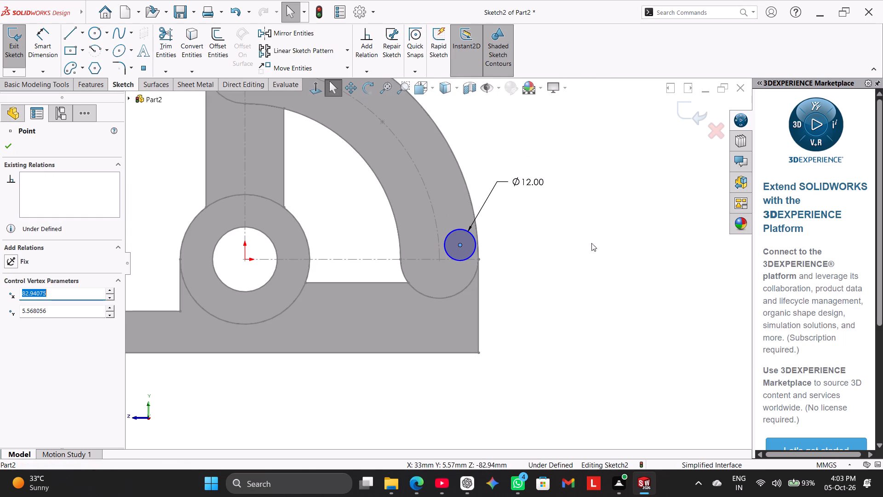
Make the 12 mm circle's centre coincident with Sketch1's centreline arc endpoint at the curved arm's lower end.
{"action": "left_click", "coordinate": [439, 260], "text": "ctrl"}
{"action": "left_click", "coordinate": [460, 244], "text": "ctrl"}
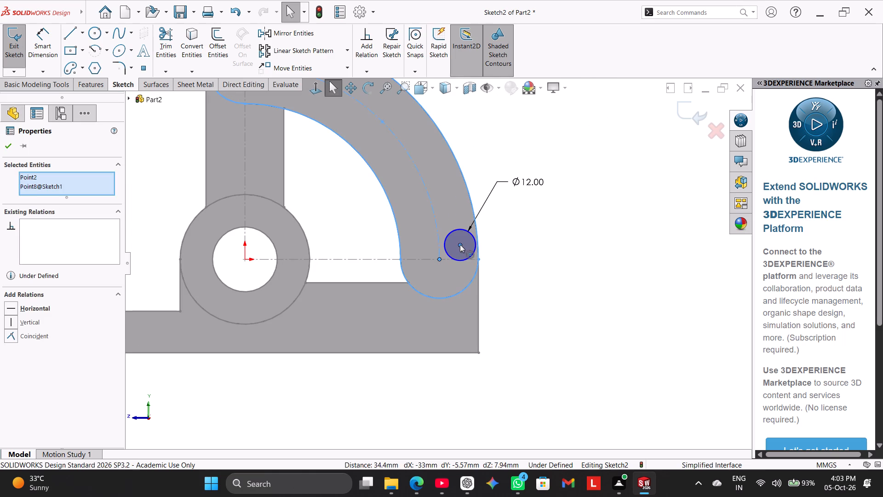
{"action": "left_click", "coordinate": [318, 399]}
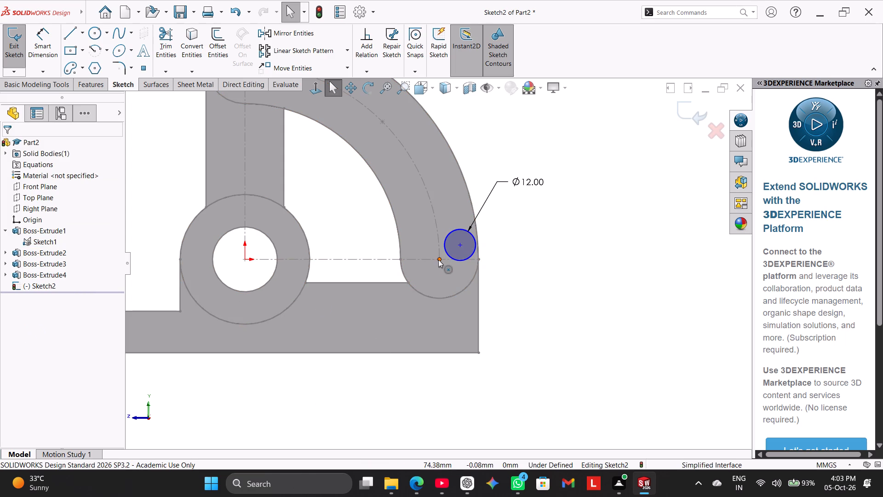
{"action": "left_click", "coordinate": [438, 260], "text": "ctrl"}
{"action": "left_click", "coordinate": [459, 245], "text": "ctrl"}
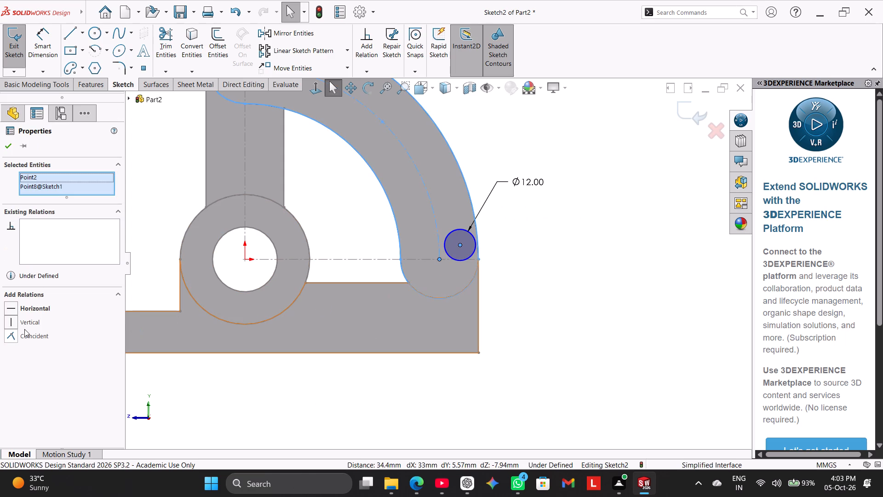
{"action": "left_click", "coordinate": [24, 336]}
{"action": "left_click", "coordinate": [355, 408]}
Hide Sketch1 again.
{"action": "scroll", "coordinate": [362, 397], "scroll_direction": "up", "scroll_amount": 4}
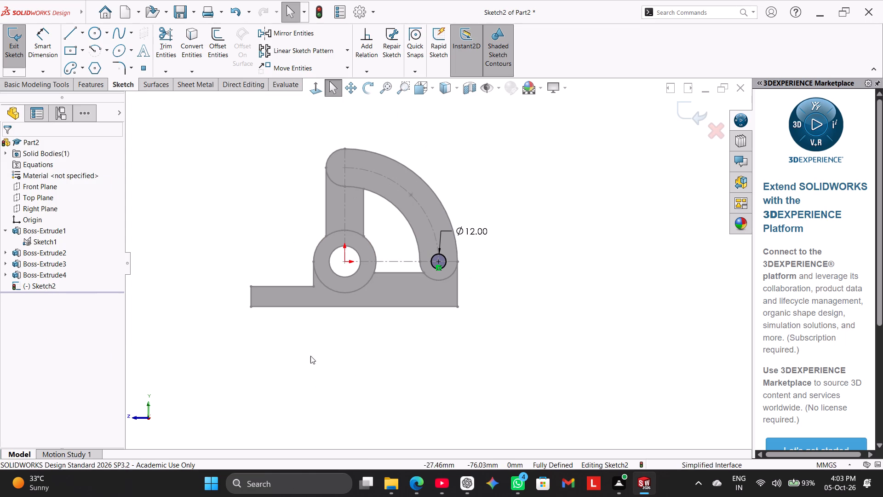
{"action": "left_click", "coordinate": [310, 356]}
{"action": "right_click", "coordinate": [47, 243]}
{"action": "left_click", "coordinate": [58, 231]}
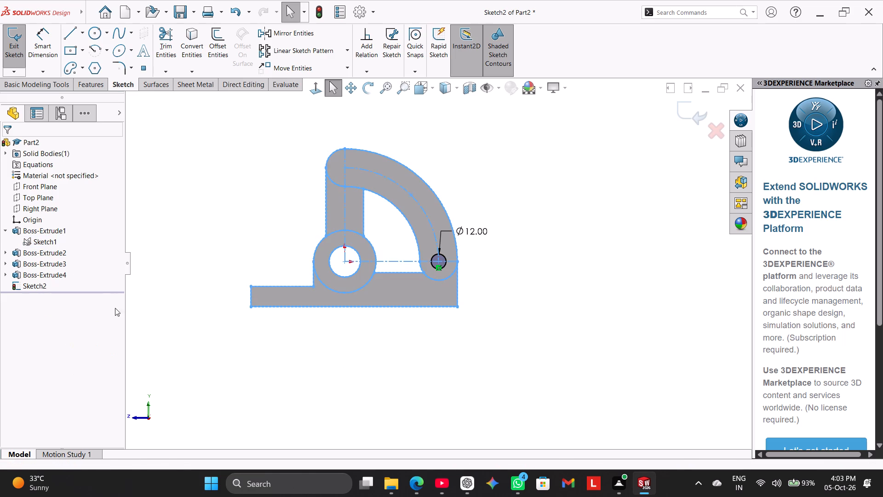
{"action": "left_click", "coordinate": [180, 364]}
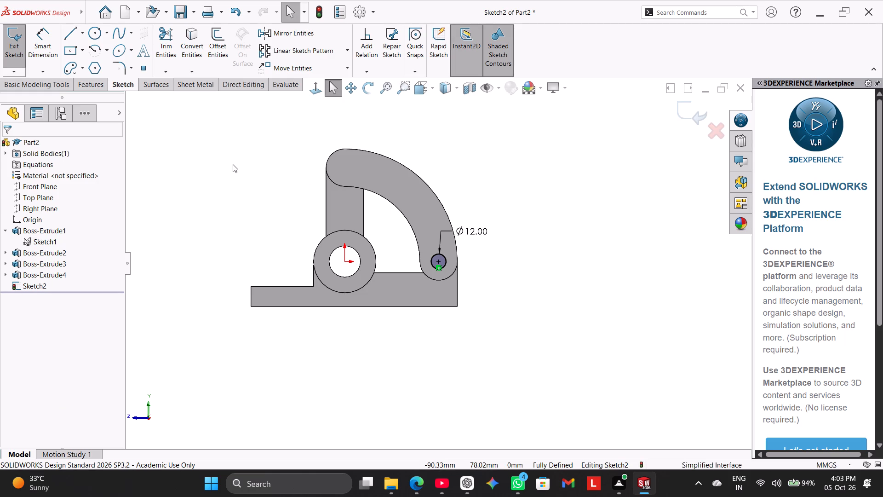
Cut the 12 mm circle into the curved arm's end with an Extruded Cut, using Up To Next as the end condition.
{"action": "middle_click_drag", "start_coordinate": [255, 166], "coordinate": [280, 201]}
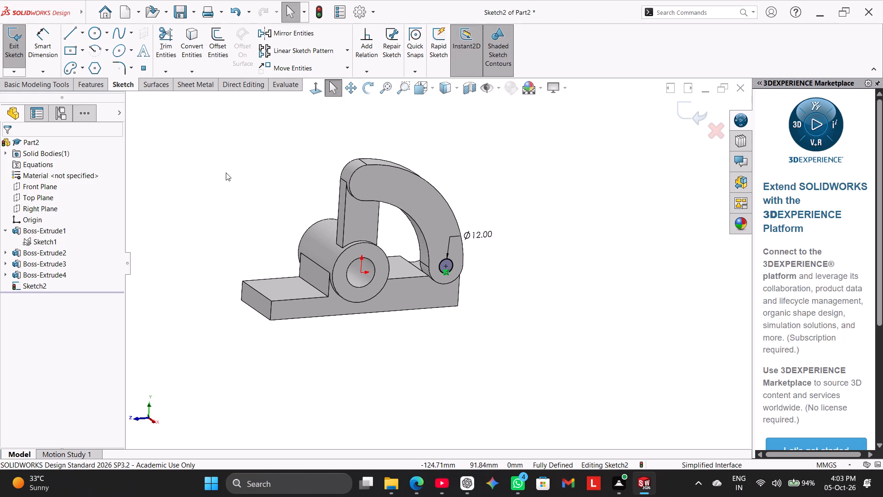
{"action": "left_click", "coordinate": [94, 87]}
{"action": "left_click", "coordinate": [177, 57]}
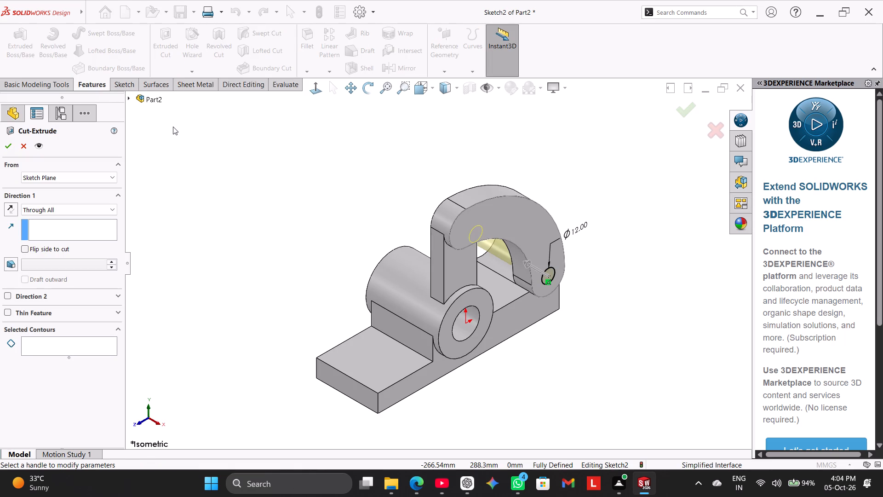
{"action": "left_click", "coordinate": [36, 213]}
{"action": "left_click", "coordinate": [48, 244]}
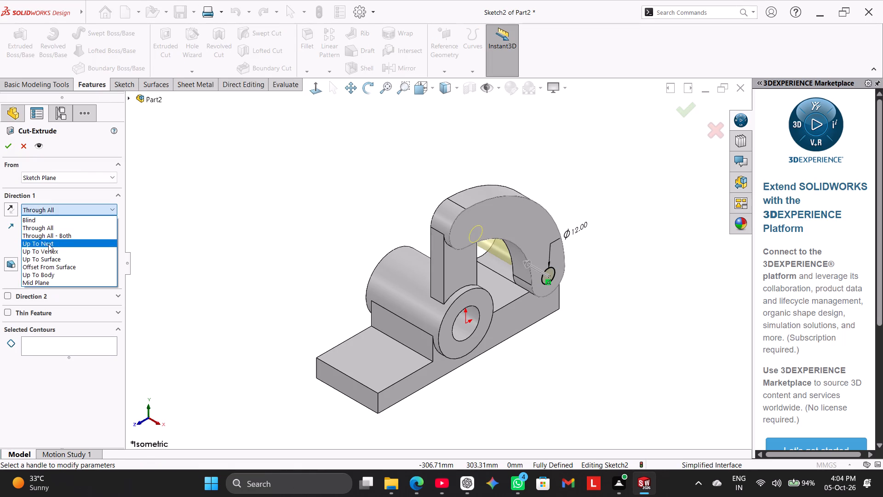
{"action": "left_click", "coordinate": [10, 146]}
{"action": "left_click", "coordinate": [181, 210]}
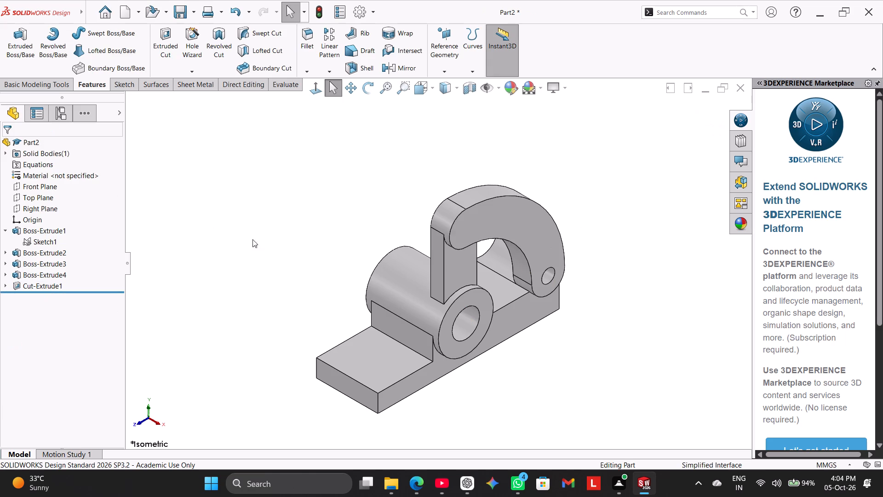
Set up a circular pattern of the 12 mm hole cut, using the curved arm's inner arc edge as the rotation reference.
{"action": "middle_click_drag", "start_coordinate": [267, 244], "coordinate": [230, 196]}
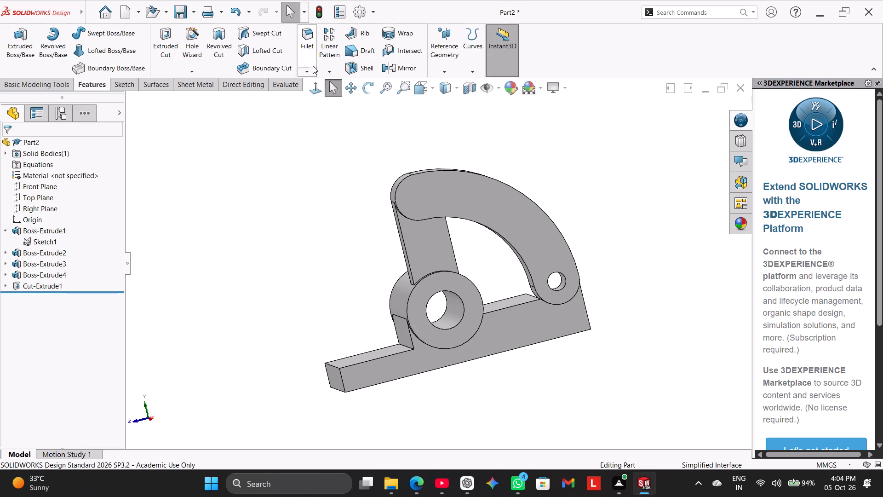
{"action": "left_click", "coordinate": [327, 71]}
{"action": "left_click", "coordinate": [351, 94]}
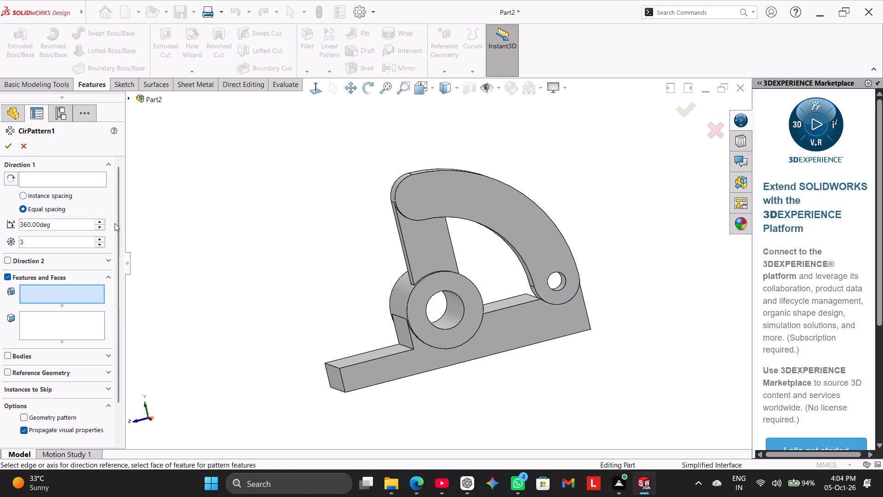
{"action": "left_click", "coordinate": [134, 101]}
{"action": "left_click", "coordinate": [169, 227]}
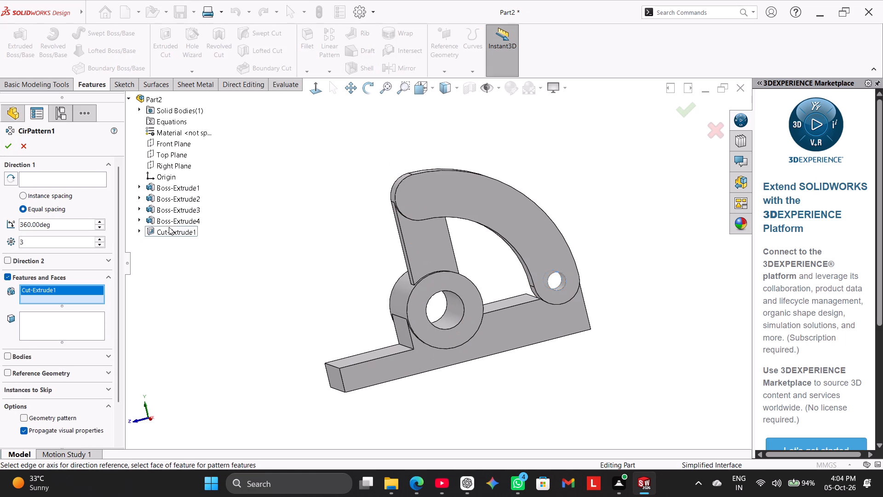
{"action": "left_click", "coordinate": [86, 182]}
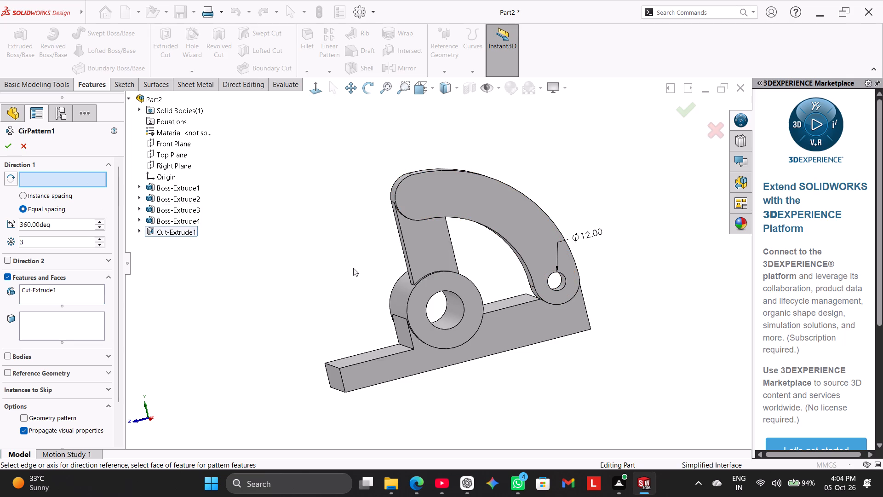
{"action": "left_click", "coordinate": [489, 230]}
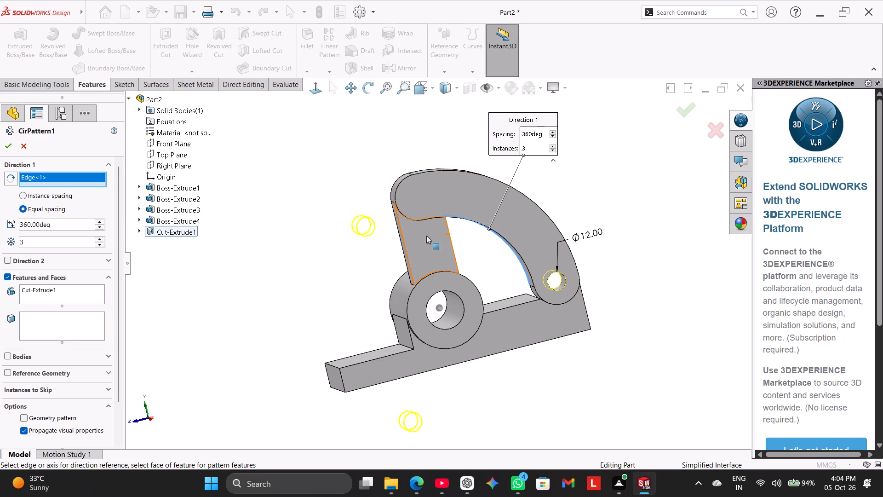
Set the circular pattern to 30 degrees with 4 instances and reverse its direction so the holes run along the curved arm.
{"action": "middle_click_drag", "start_coordinate": [273, 276], "coordinate": [274, 267]}
{"action": "scroll", "coordinate": [273, 275], "scroll_direction": "up", "scroll_amount": 1}
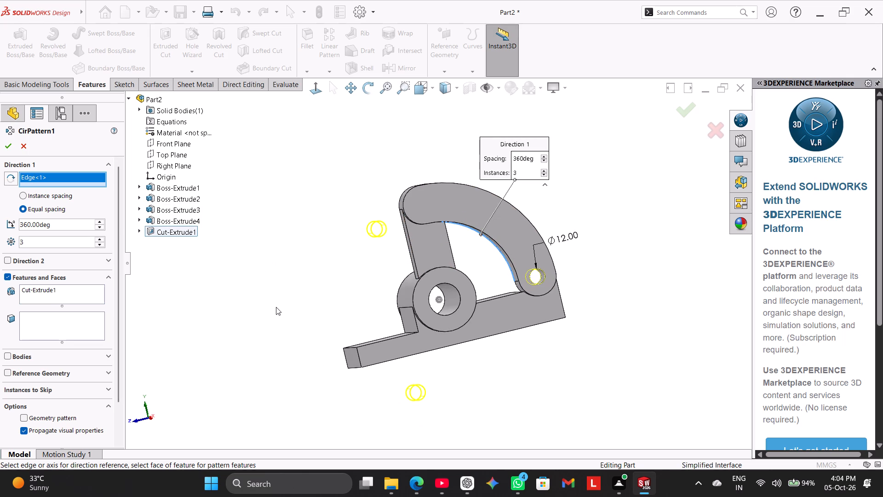
{"action": "double_click", "coordinate": [64, 229]}
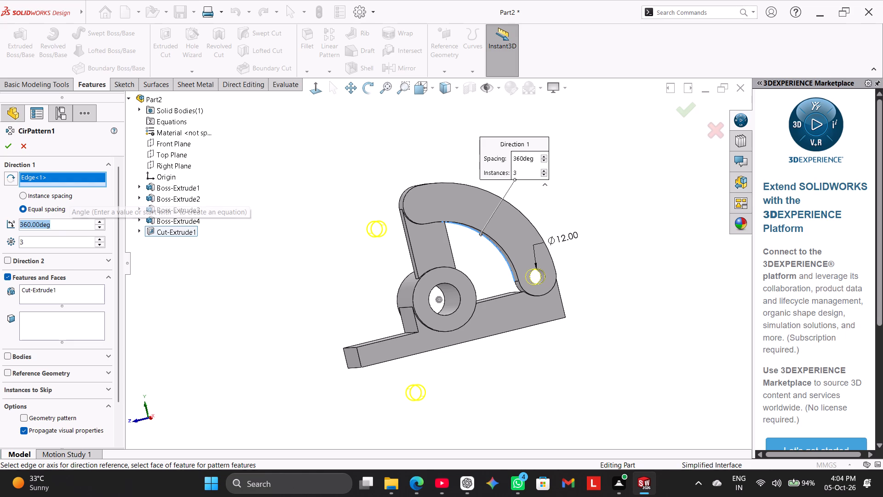
{"action": "type", "text": "30"}
{"action": "key", "text": "Return"}
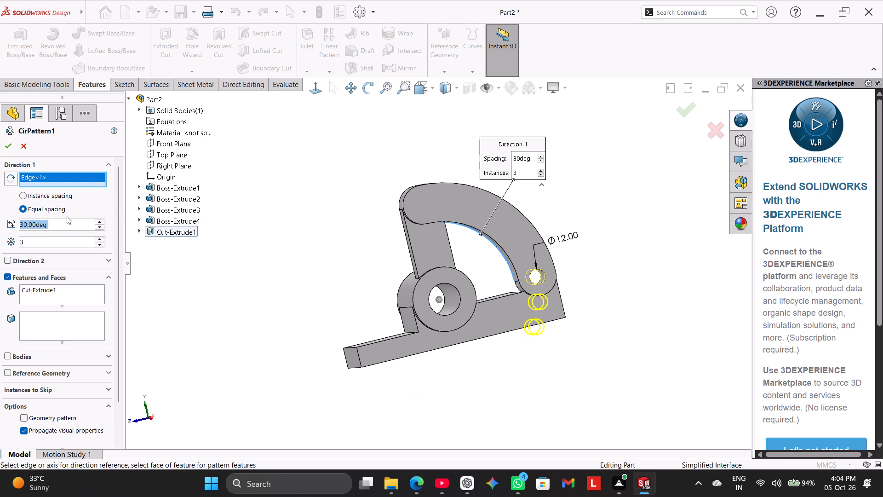
{"action": "double_click", "coordinate": [33, 243]}
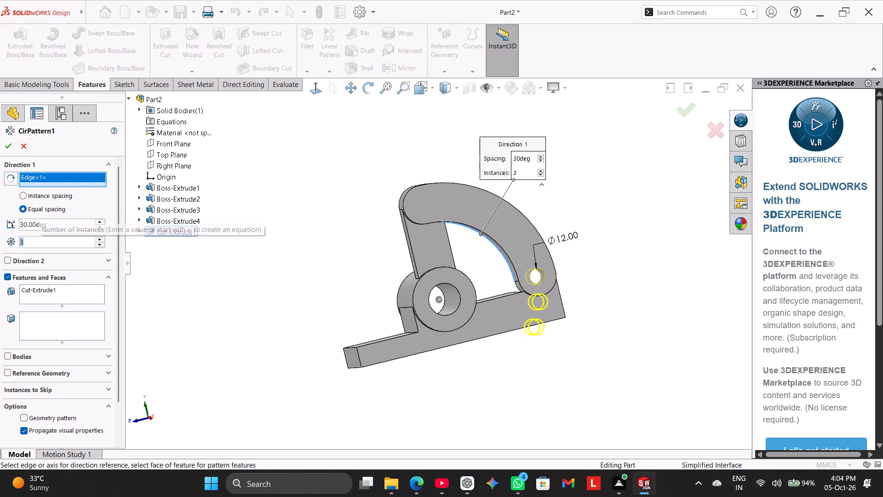
{"action": "key", "text": "4"}
{"action": "key", "text": "Return"}
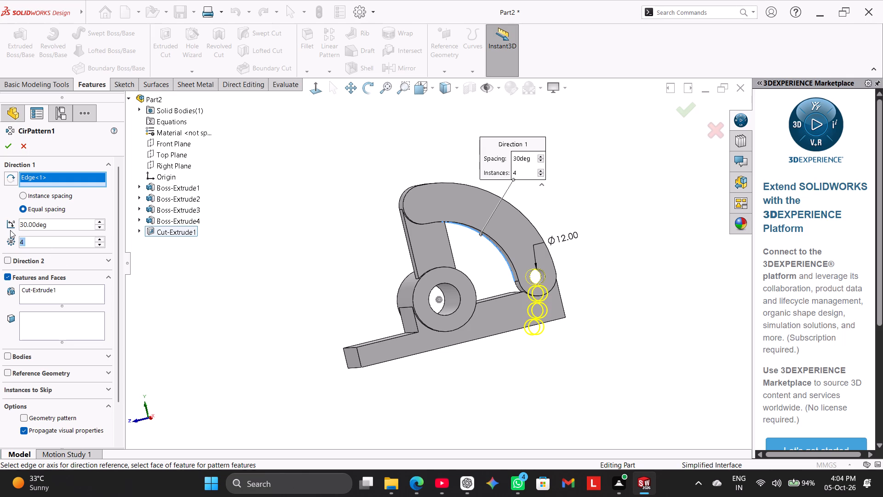
{"action": "left_click", "coordinate": [11, 181]}
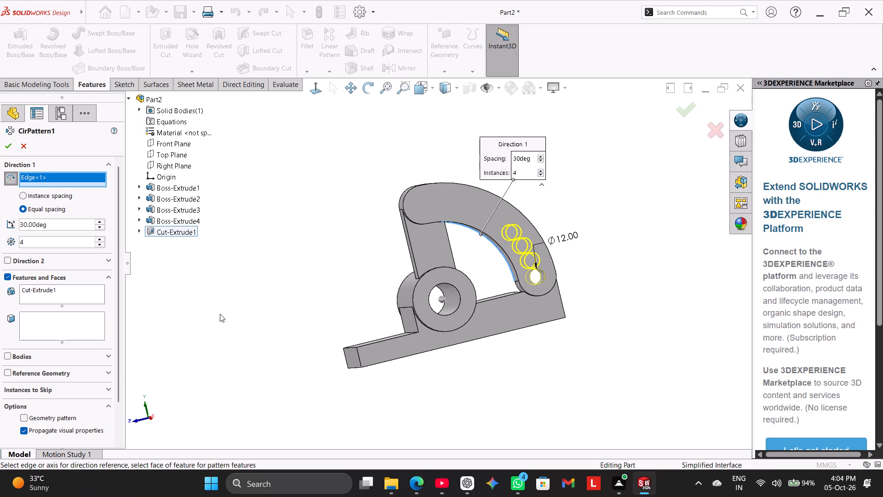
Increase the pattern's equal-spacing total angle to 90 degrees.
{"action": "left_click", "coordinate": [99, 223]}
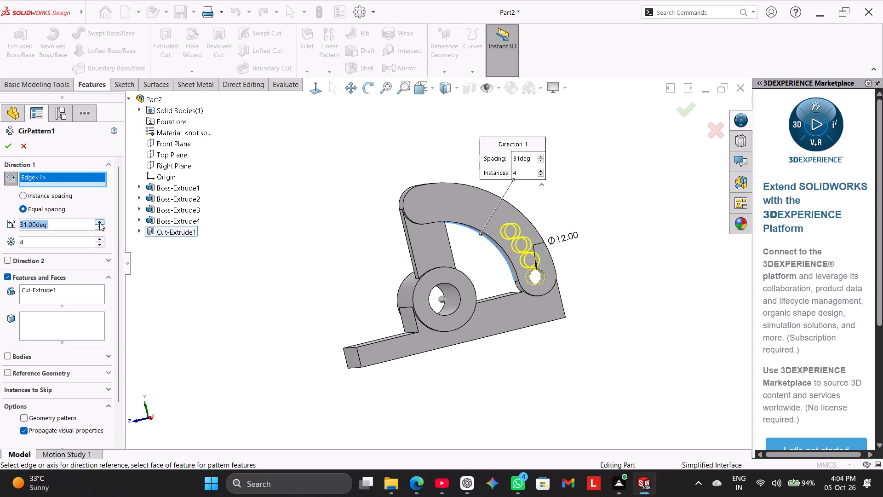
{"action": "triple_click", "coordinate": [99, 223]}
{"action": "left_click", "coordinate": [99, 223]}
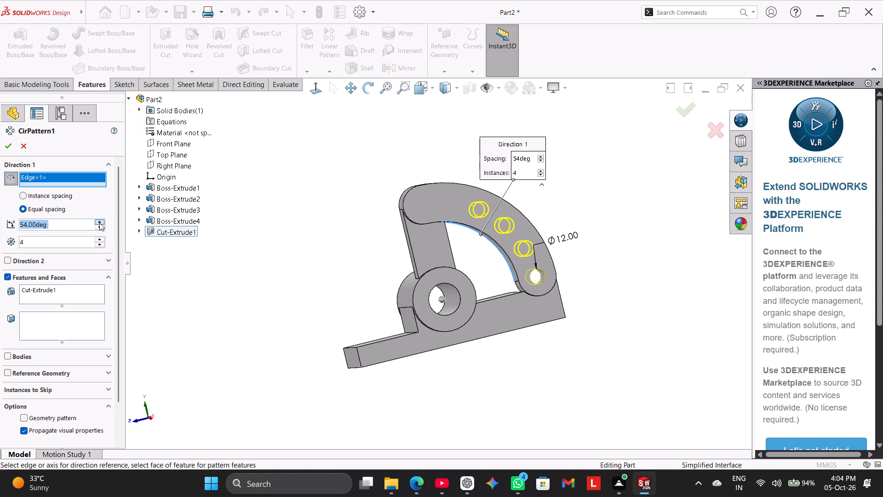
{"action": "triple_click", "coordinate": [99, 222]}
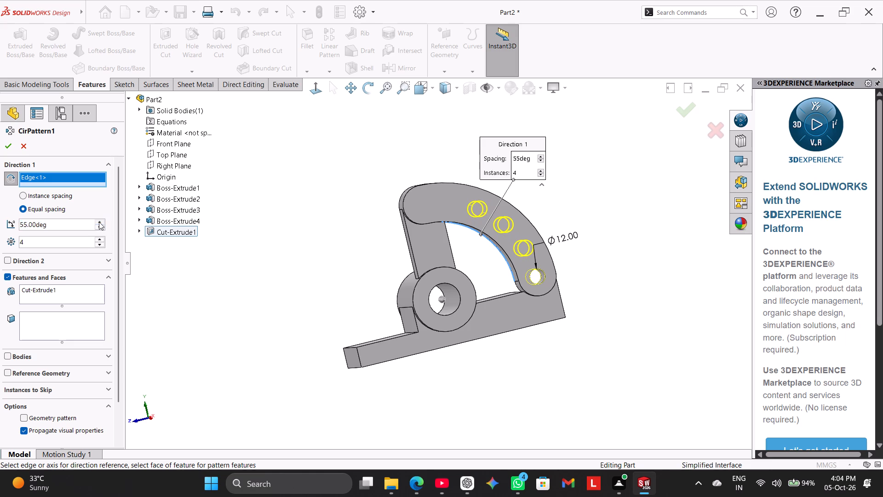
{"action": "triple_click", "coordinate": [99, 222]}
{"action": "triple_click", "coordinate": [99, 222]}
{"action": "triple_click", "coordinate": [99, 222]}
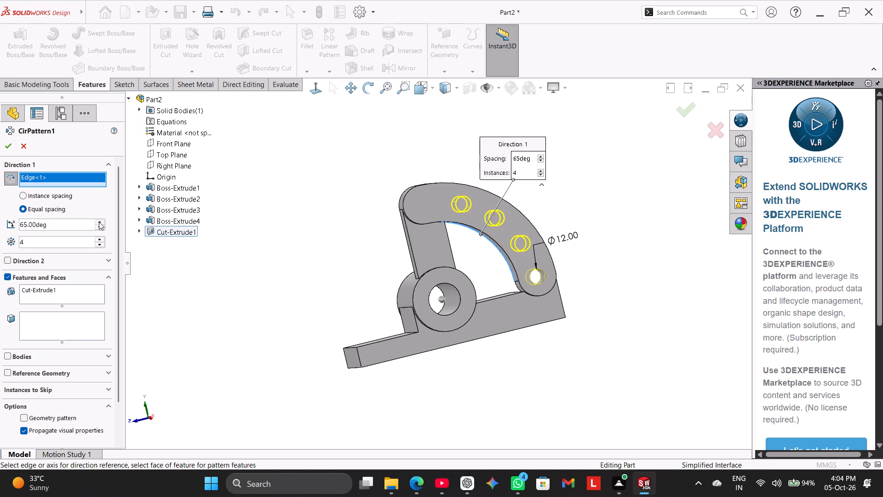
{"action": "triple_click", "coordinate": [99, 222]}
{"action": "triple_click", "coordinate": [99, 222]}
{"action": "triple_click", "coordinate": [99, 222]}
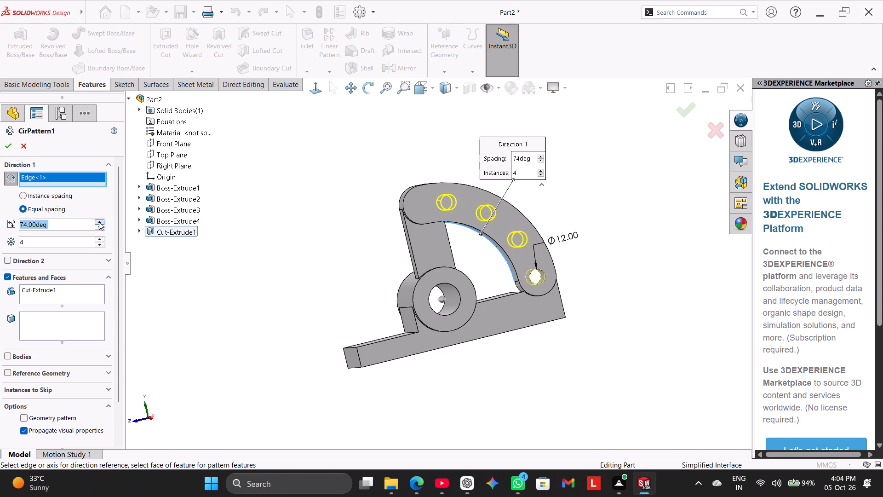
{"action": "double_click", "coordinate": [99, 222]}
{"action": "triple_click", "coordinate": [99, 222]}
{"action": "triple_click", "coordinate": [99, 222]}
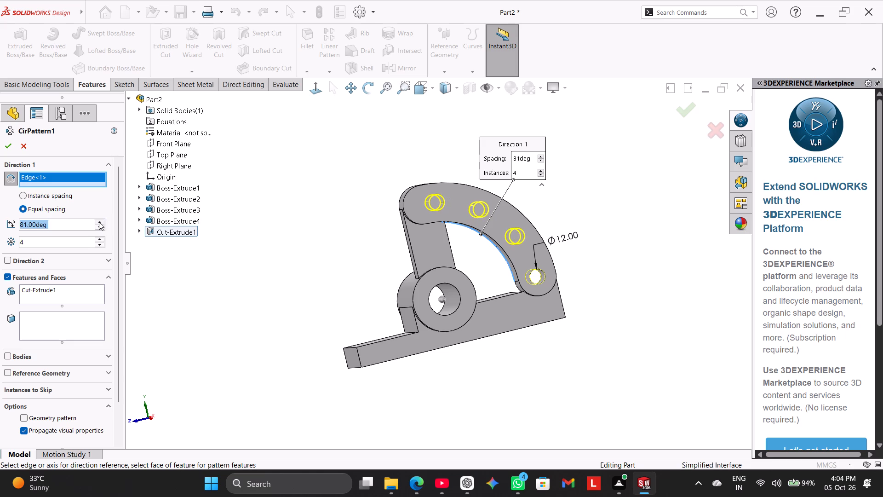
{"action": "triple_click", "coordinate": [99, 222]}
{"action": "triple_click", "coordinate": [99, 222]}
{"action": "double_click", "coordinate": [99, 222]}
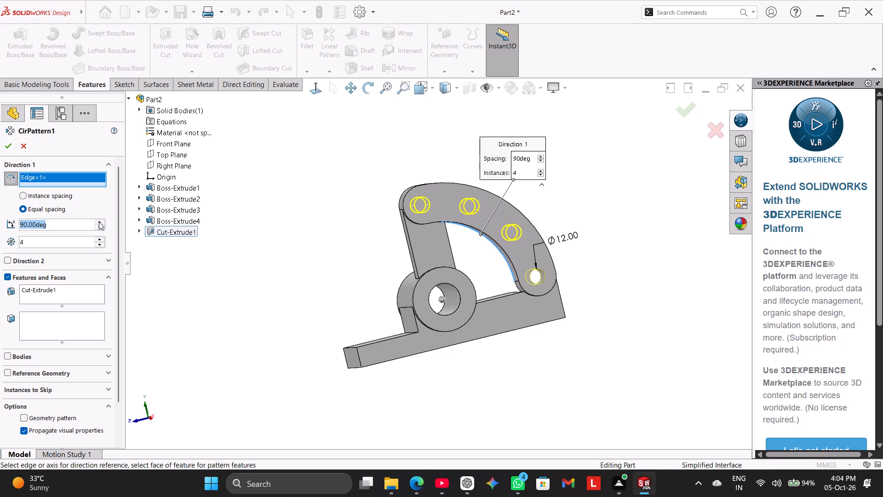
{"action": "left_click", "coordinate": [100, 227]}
Switch the circular pattern to instance spacing of 30 degrees and create it.
{"action": "left_click", "coordinate": [58, 199]}
{"action": "double_click", "coordinate": [64, 225]}
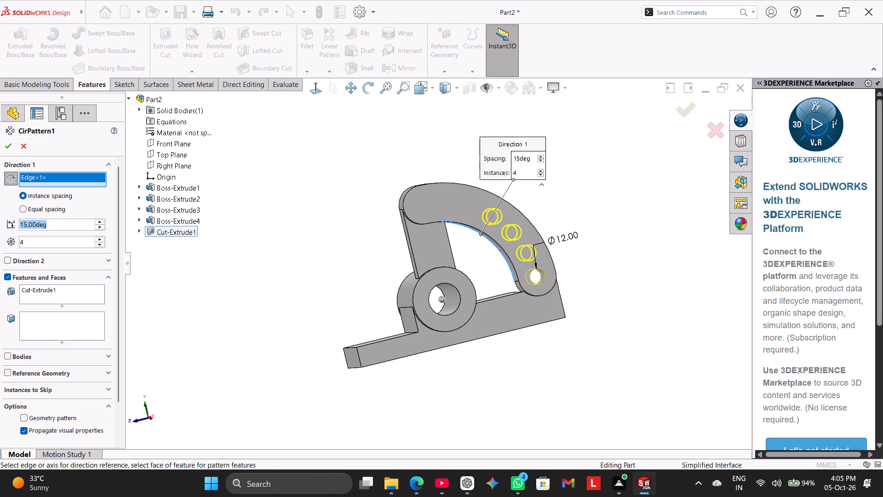
{"action": "type", "text": "30"}
{"action": "key", "text": "Return"}
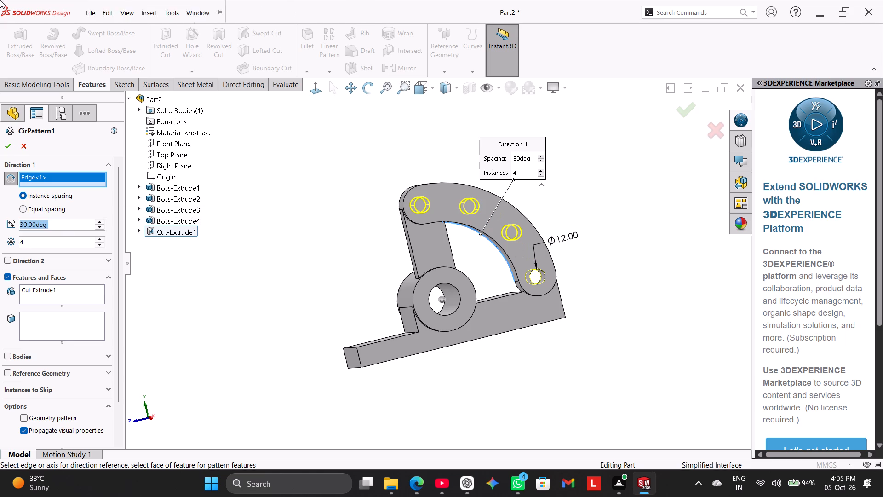
{"action": "left_click", "coordinate": [9, 152]}
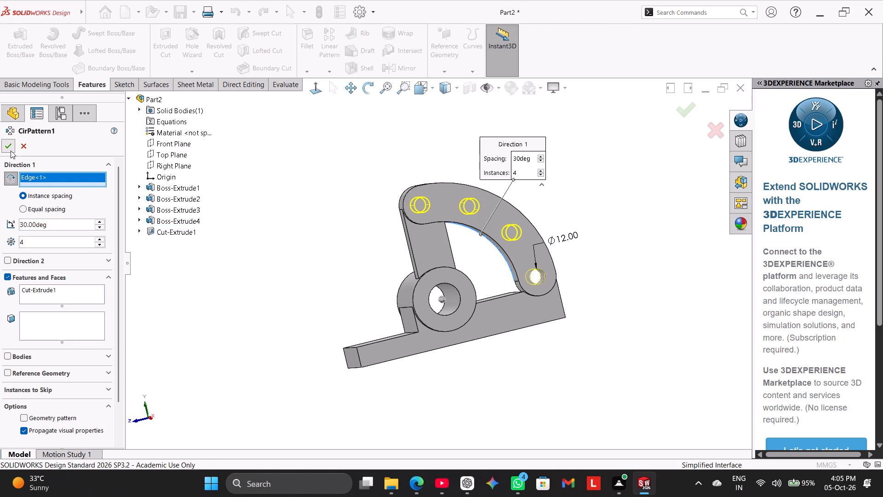
{"action": "left_click", "coordinate": [232, 284]}
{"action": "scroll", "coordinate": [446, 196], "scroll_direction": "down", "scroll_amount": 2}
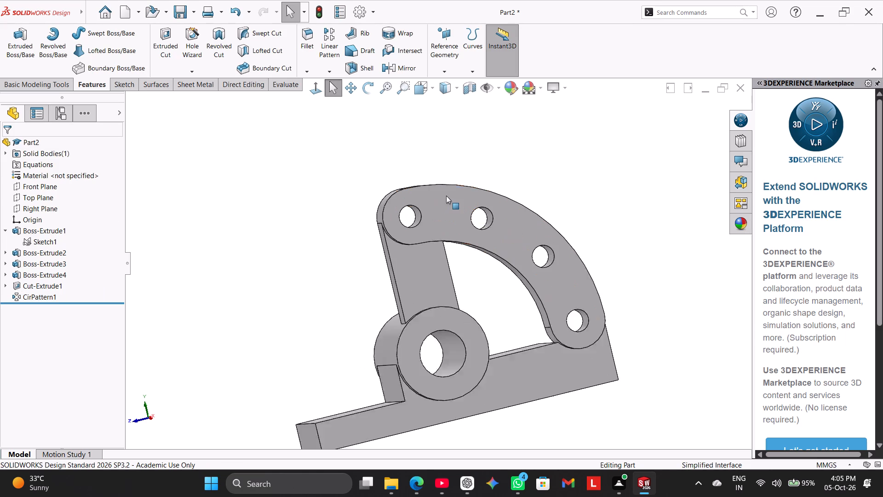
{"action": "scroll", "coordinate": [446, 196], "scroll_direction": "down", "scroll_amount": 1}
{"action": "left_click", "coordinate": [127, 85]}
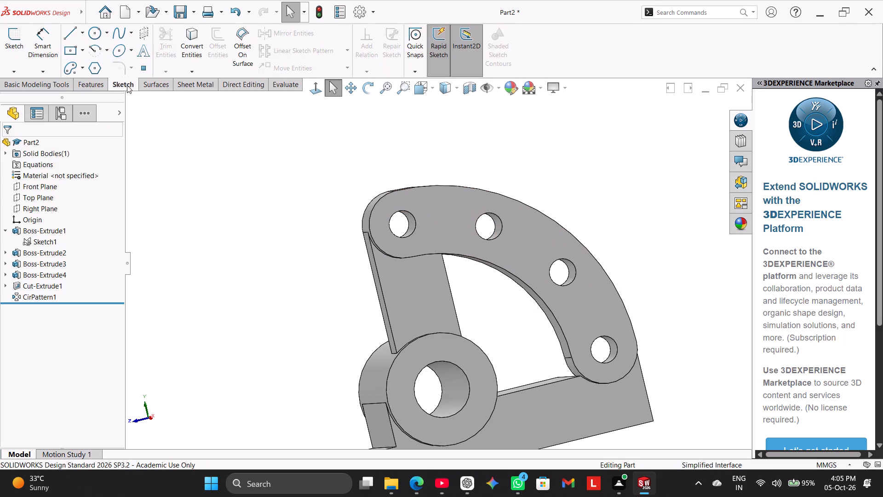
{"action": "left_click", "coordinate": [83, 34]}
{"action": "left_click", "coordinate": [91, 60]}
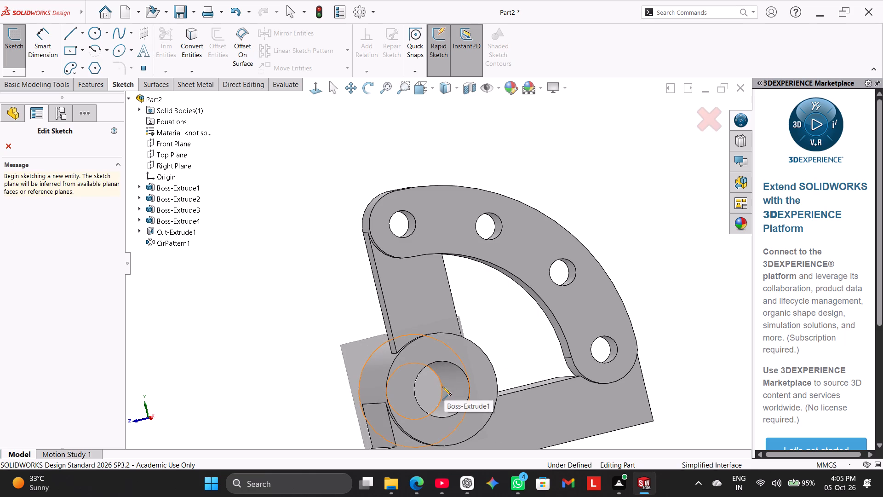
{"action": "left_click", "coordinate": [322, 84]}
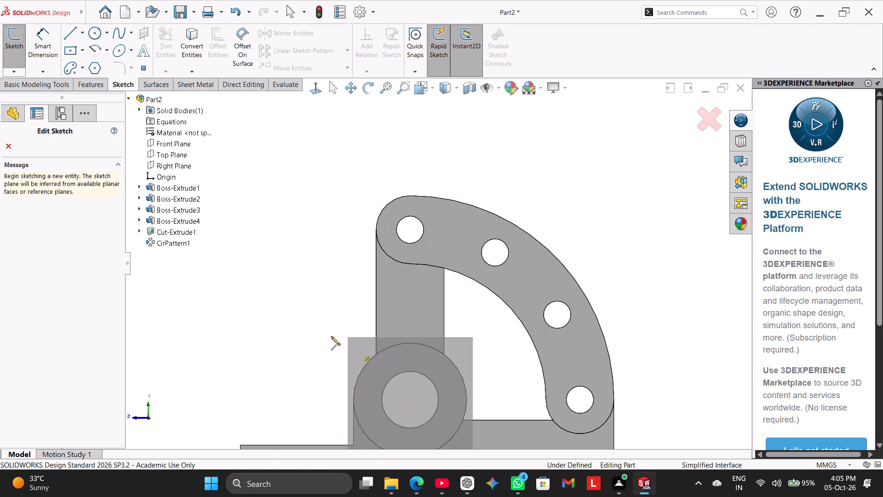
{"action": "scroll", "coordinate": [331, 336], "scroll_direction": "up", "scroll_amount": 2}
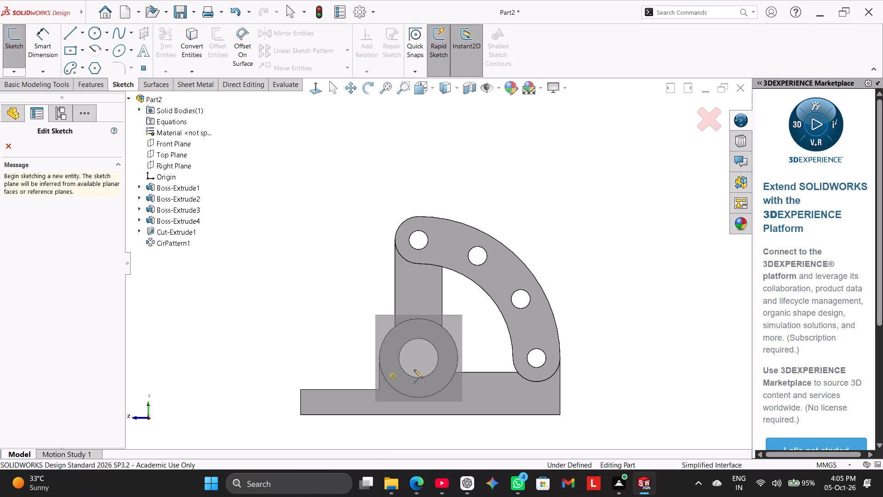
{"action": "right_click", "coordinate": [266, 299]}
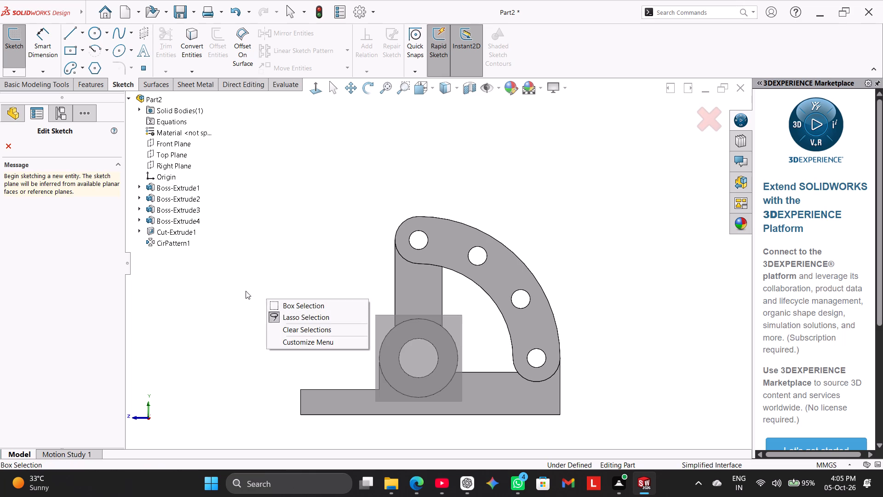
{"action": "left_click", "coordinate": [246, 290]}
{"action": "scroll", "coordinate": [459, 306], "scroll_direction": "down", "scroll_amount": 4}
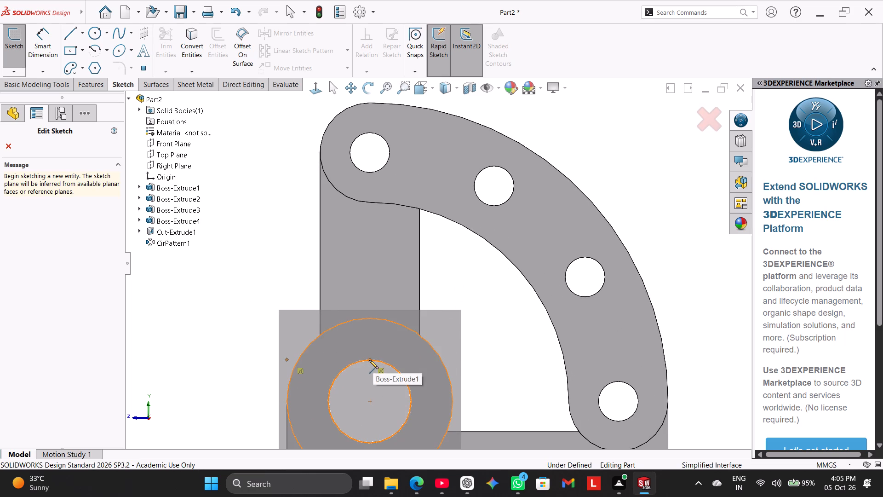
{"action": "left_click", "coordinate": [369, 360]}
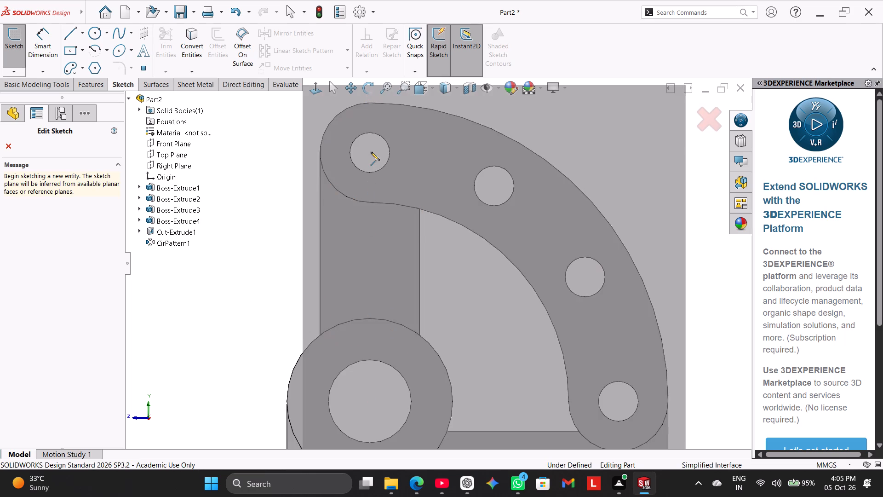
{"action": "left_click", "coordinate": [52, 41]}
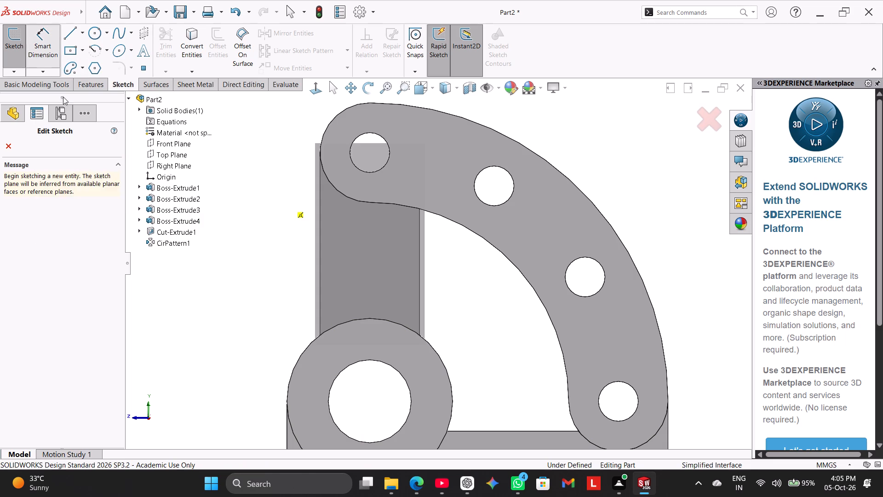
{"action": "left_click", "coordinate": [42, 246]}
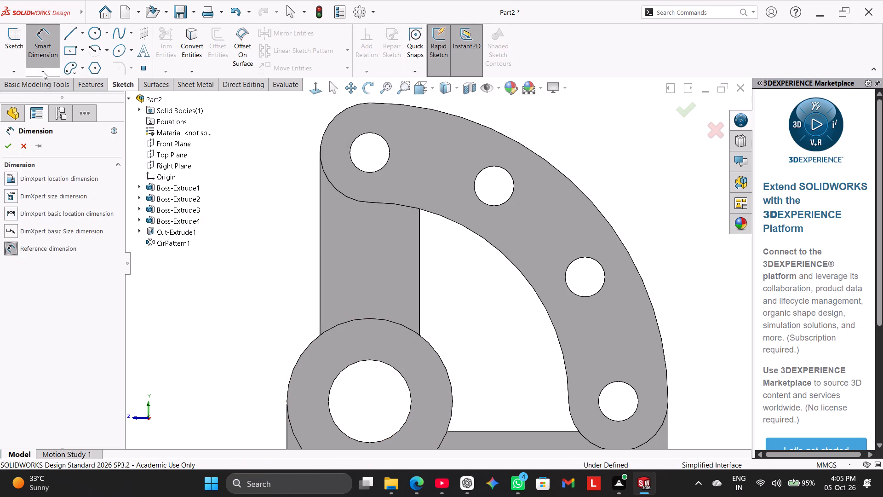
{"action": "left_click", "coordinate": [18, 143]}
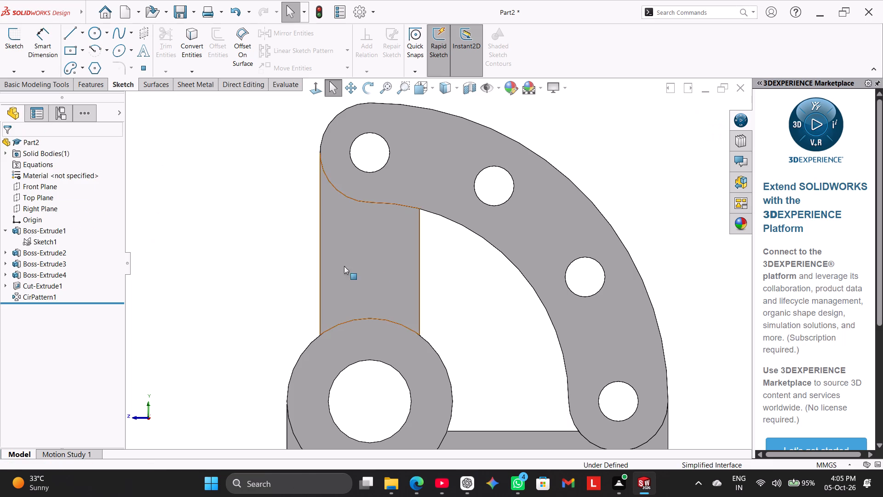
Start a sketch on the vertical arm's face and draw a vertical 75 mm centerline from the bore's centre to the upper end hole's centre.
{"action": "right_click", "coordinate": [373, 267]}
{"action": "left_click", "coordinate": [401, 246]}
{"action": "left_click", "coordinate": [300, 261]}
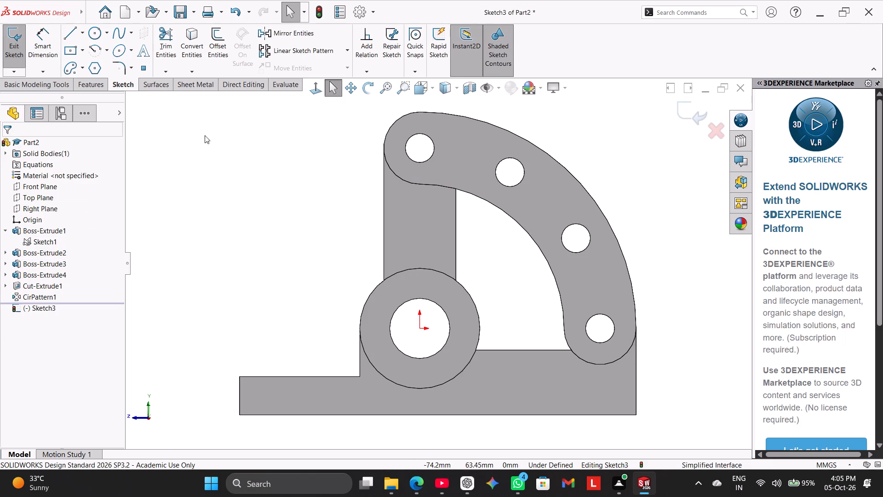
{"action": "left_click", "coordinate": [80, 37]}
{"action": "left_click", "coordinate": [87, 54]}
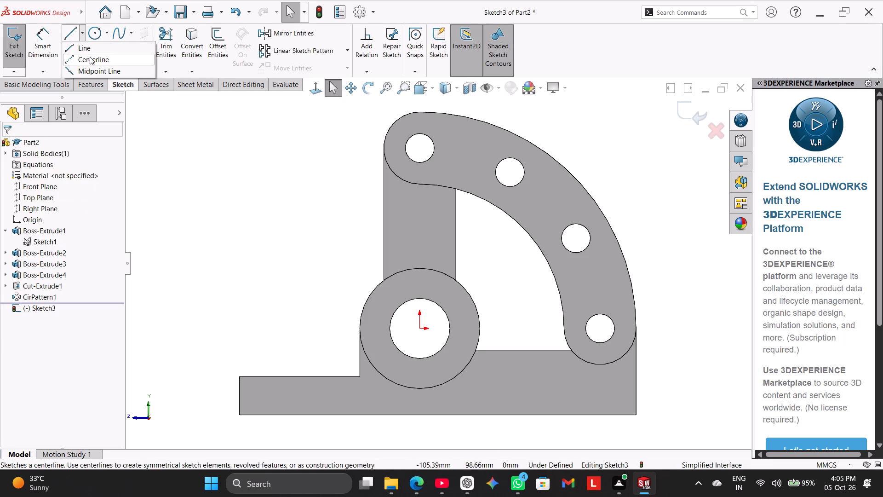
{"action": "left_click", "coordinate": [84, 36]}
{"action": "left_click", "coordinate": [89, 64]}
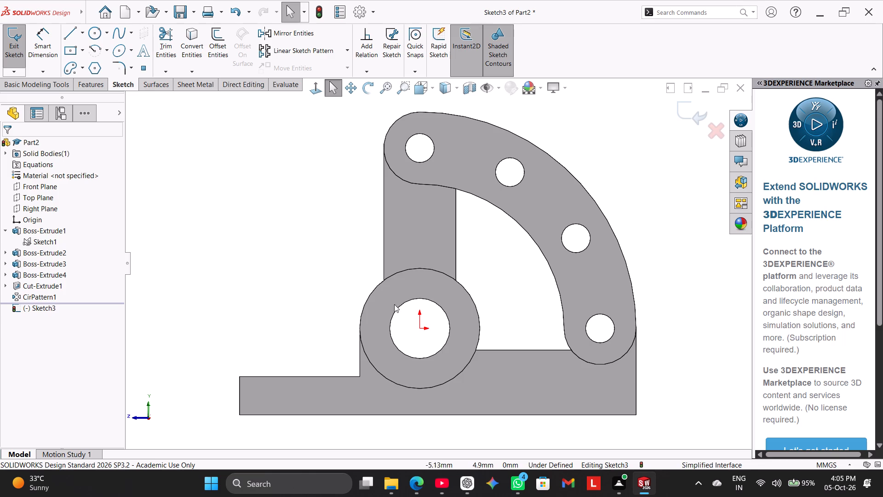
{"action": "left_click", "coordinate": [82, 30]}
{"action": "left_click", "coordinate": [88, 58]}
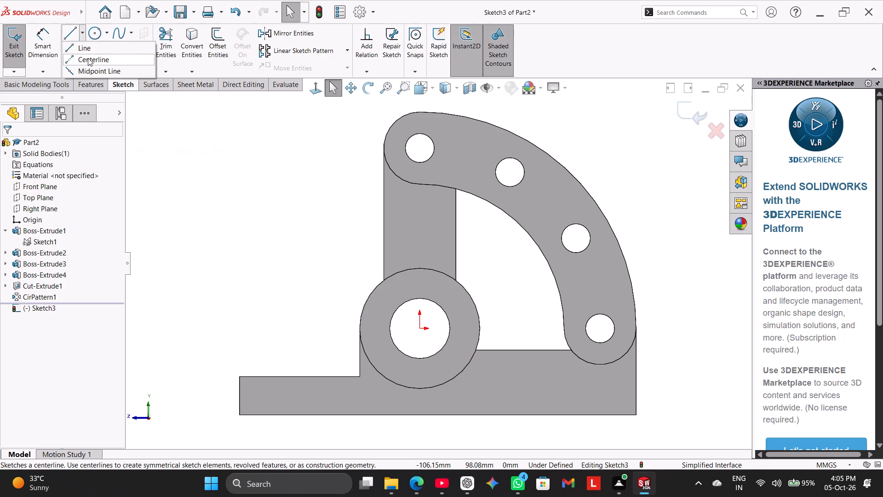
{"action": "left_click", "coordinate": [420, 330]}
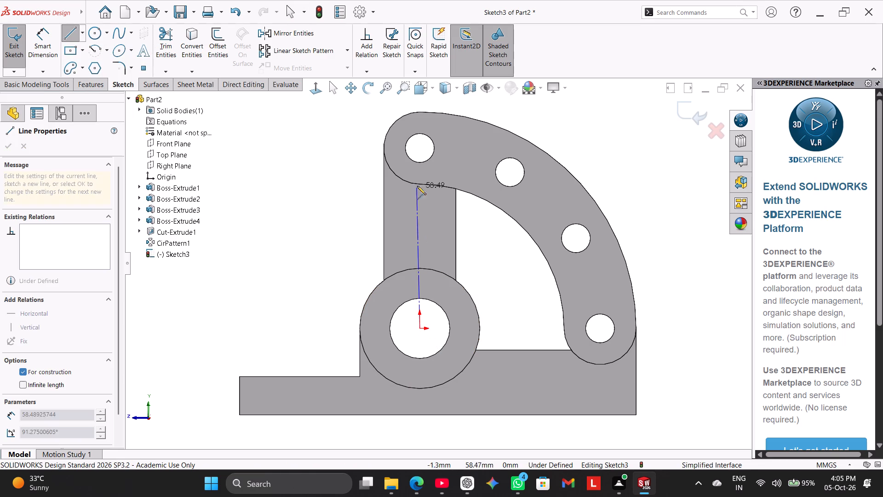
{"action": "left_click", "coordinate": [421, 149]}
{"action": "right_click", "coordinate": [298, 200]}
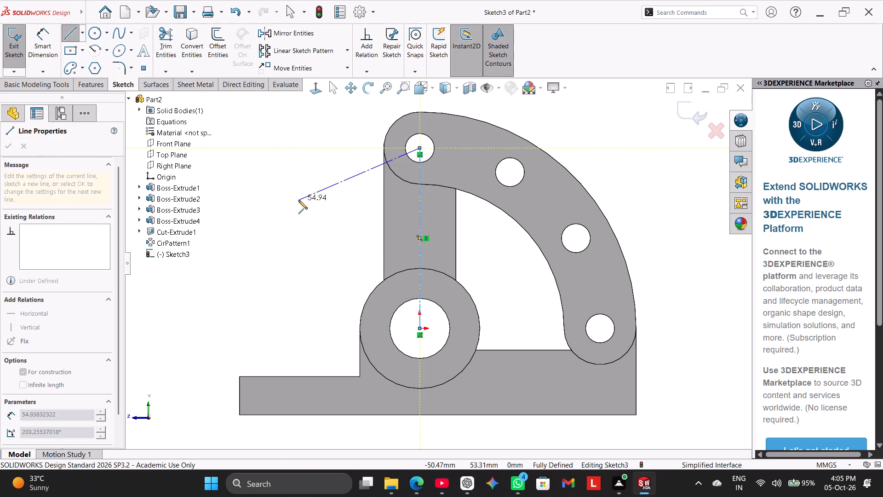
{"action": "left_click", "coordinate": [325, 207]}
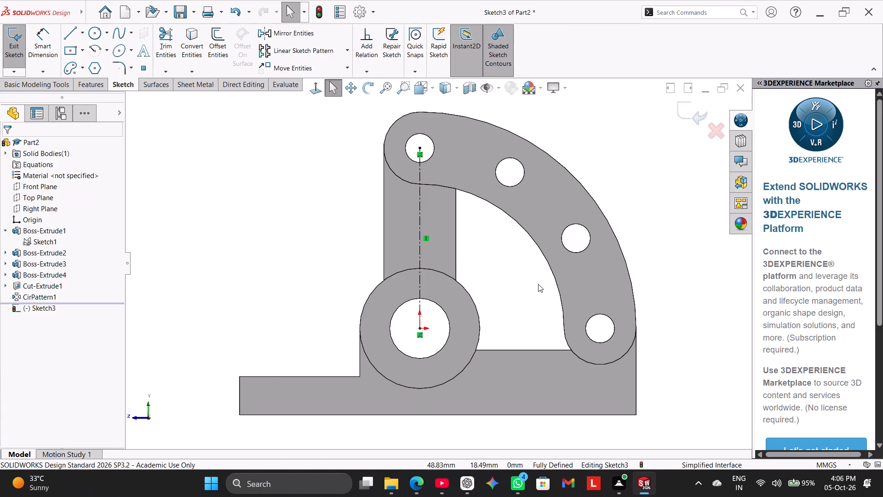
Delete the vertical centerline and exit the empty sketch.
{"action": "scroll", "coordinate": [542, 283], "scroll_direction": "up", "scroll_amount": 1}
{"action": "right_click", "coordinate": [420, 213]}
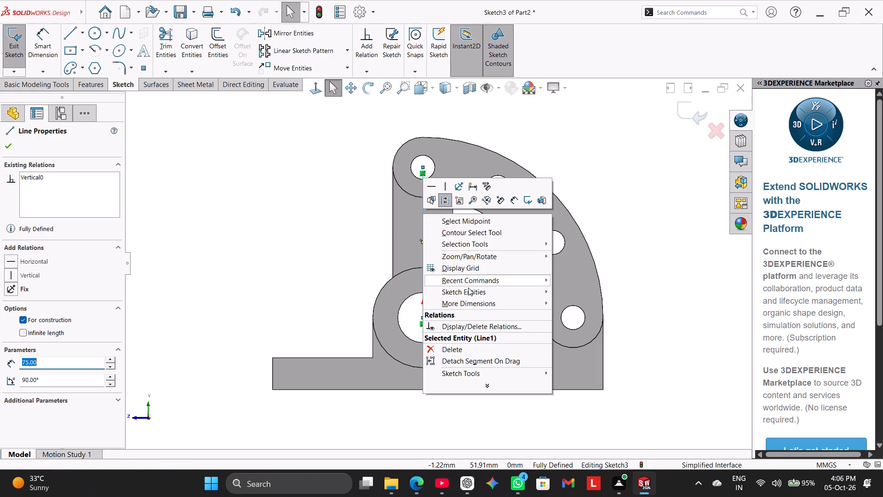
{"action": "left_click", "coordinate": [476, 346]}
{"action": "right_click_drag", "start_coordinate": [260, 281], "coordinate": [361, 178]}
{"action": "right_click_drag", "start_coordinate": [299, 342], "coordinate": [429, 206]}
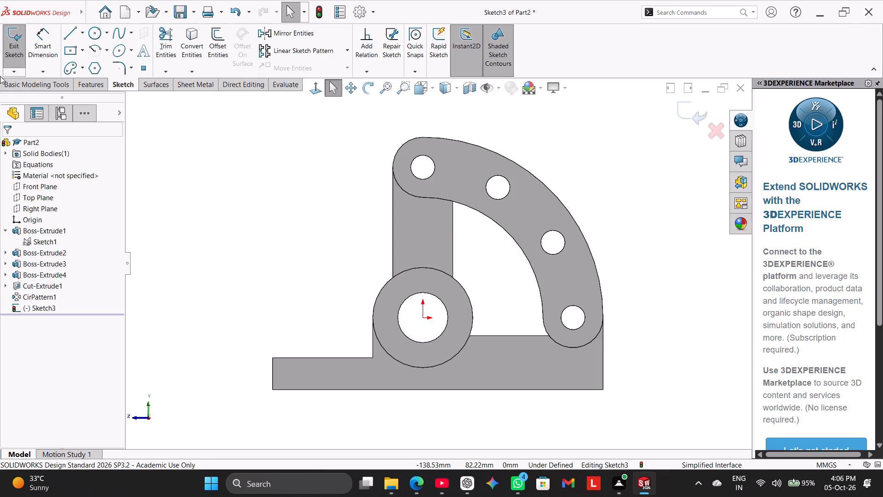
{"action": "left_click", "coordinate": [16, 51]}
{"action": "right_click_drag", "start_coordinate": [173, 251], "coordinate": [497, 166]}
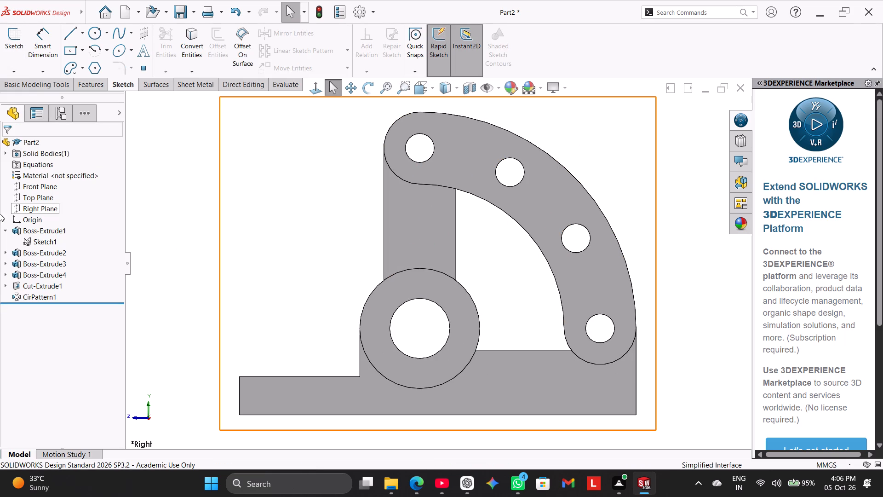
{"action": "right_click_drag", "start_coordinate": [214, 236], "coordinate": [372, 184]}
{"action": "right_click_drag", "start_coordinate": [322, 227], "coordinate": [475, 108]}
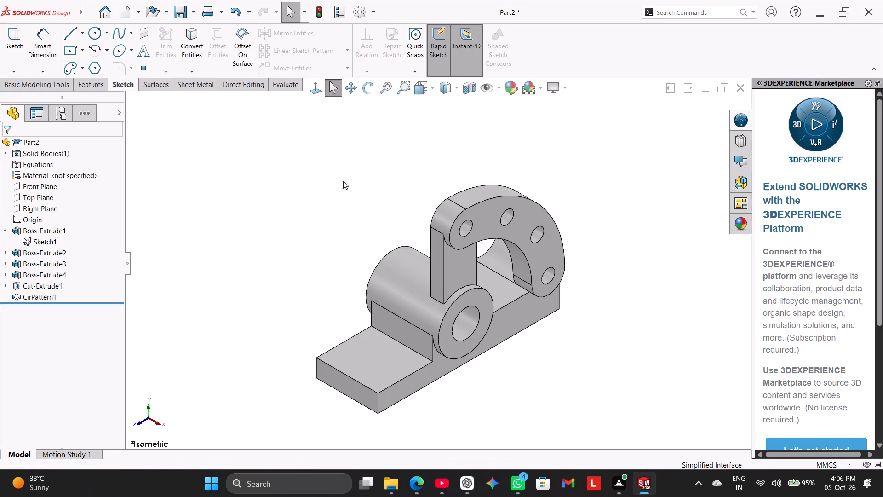
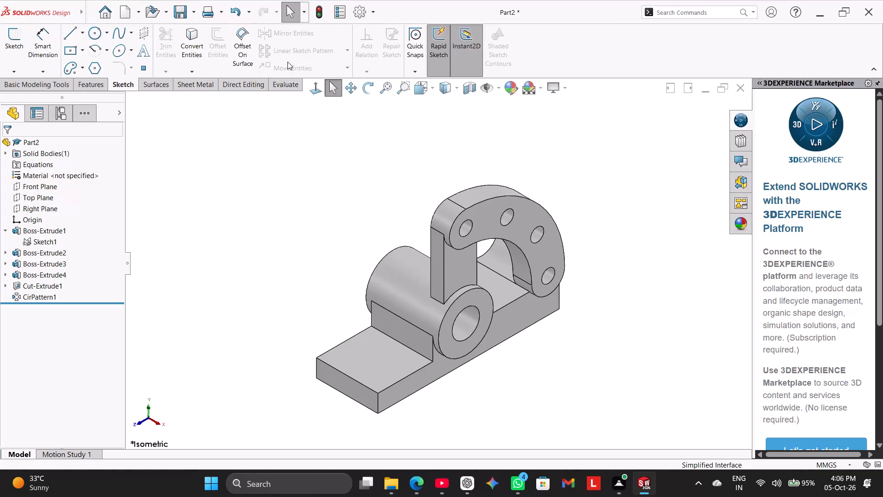
Fillet the two edges where the cylinder's support block meets the base's top face with a 5 mm radius.
{"action": "left_click", "coordinate": [91, 88]}
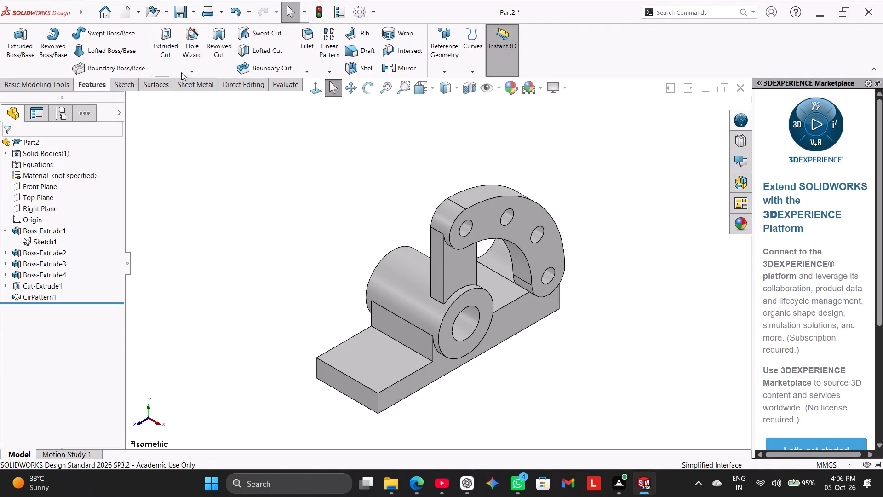
{"action": "left_click", "coordinate": [311, 48]}
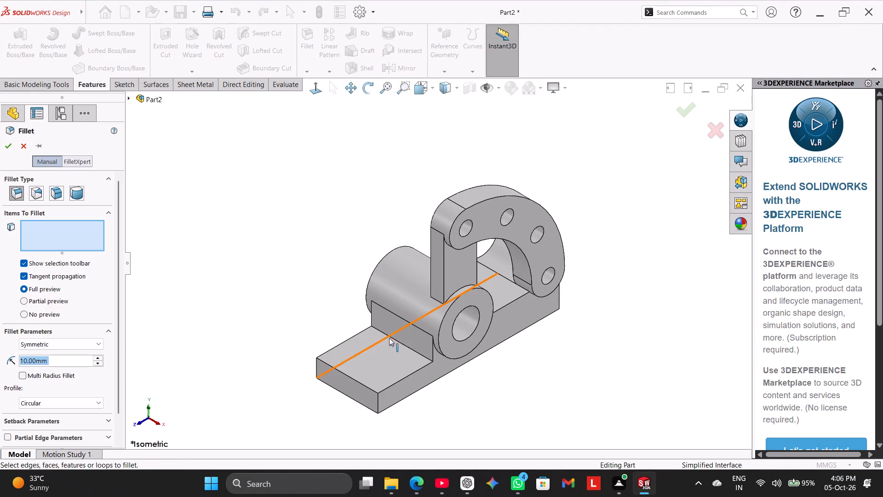
{"action": "left_click", "coordinate": [395, 338]}
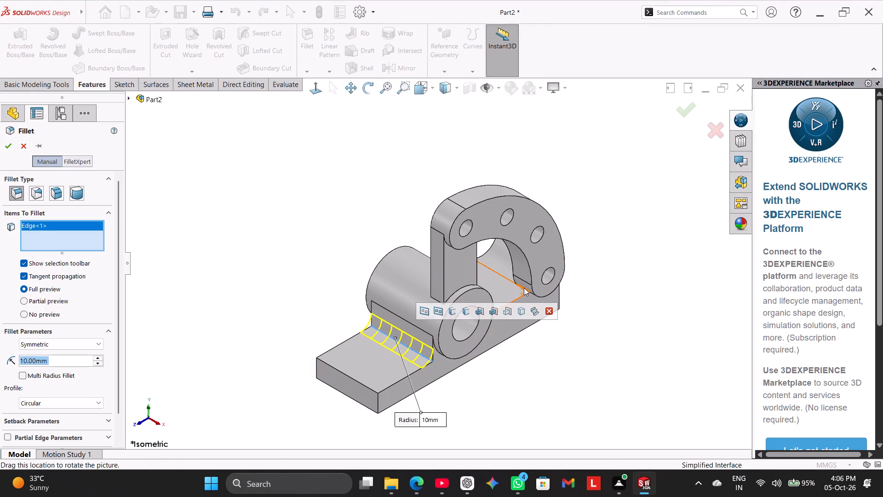
{"action": "left_click", "coordinate": [524, 288]}
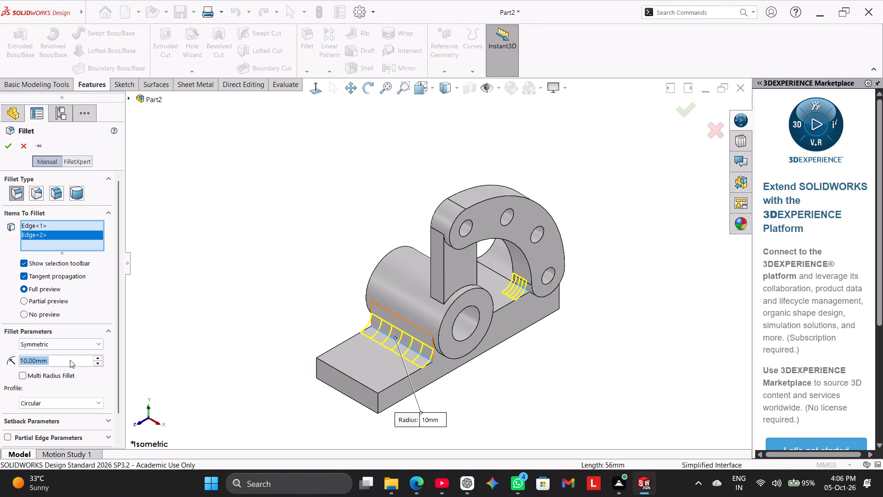
{"action": "double_click", "coordinate": [70, 360]}
{"action": "key", "text": "5"}
{"action": "key", "text": "Return"}
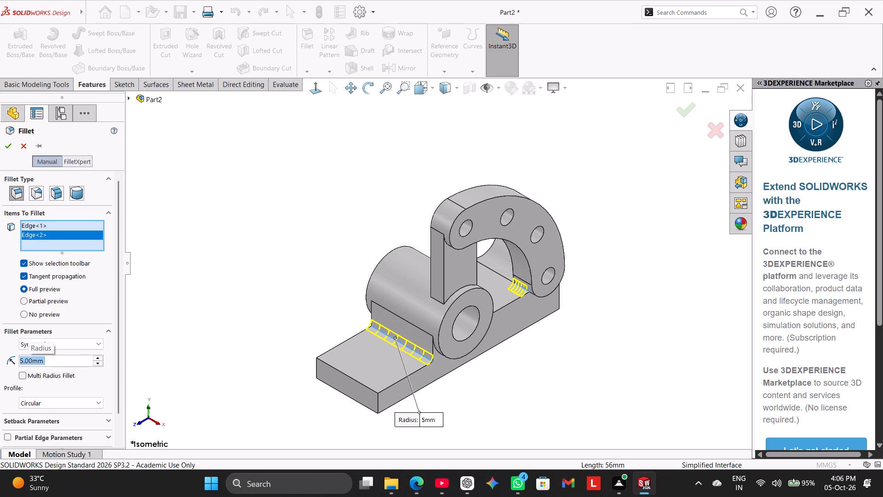
{"action": "left_click", "coordinate": [5, 149]}
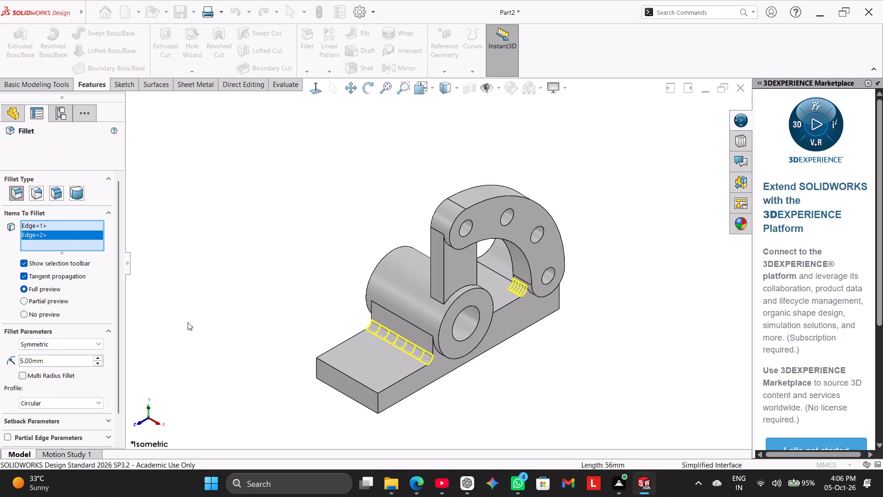
{"action": "left_click", "coordinate": [201, 333]}
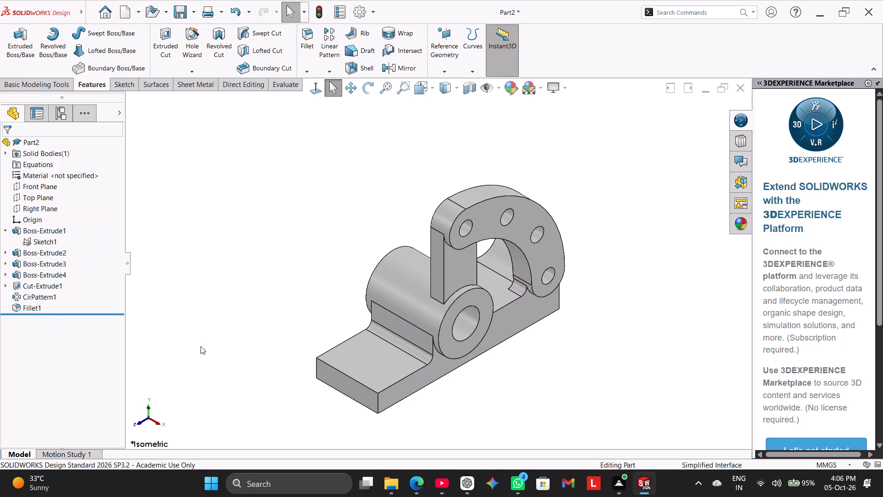
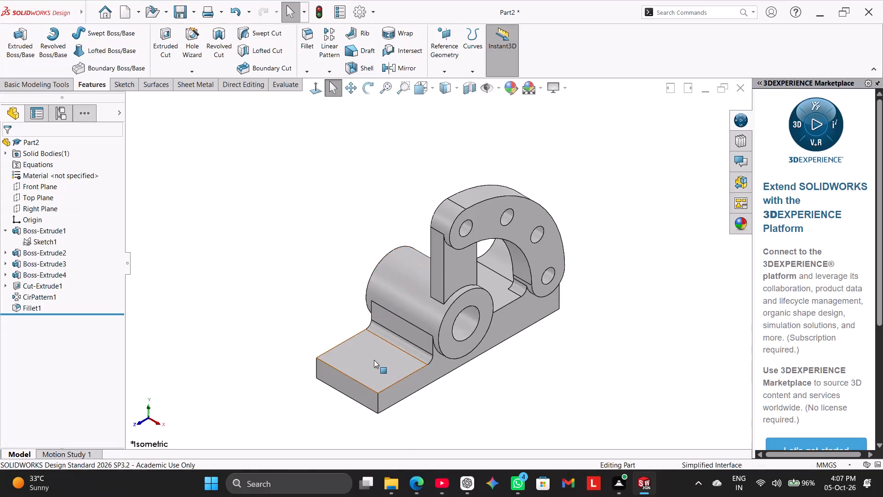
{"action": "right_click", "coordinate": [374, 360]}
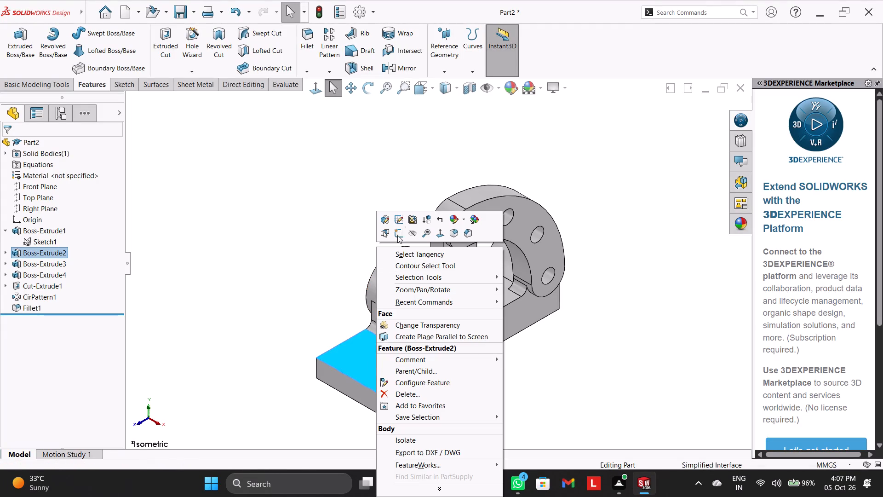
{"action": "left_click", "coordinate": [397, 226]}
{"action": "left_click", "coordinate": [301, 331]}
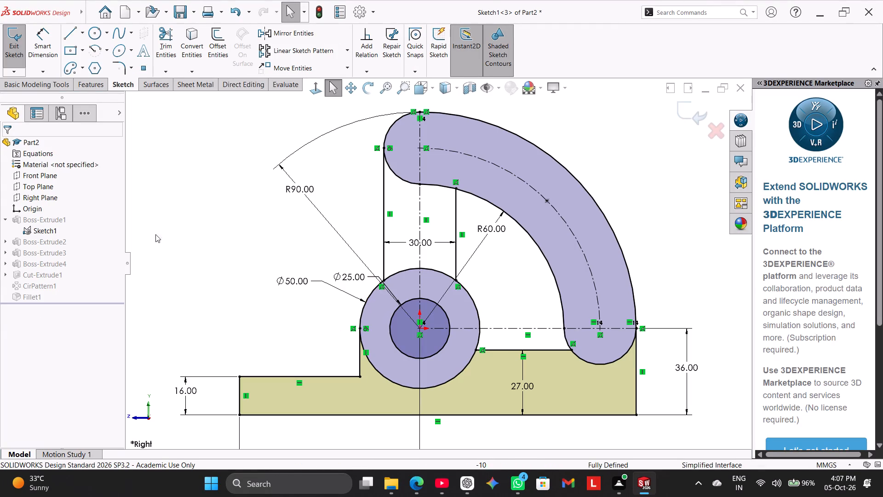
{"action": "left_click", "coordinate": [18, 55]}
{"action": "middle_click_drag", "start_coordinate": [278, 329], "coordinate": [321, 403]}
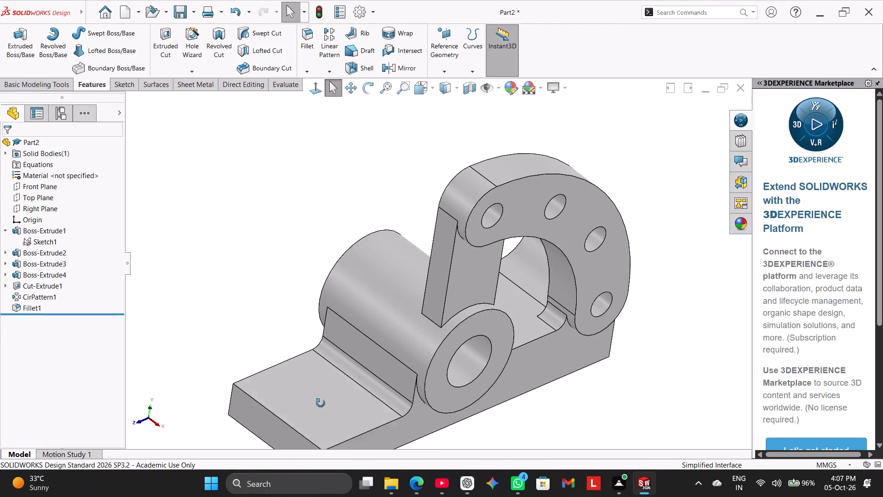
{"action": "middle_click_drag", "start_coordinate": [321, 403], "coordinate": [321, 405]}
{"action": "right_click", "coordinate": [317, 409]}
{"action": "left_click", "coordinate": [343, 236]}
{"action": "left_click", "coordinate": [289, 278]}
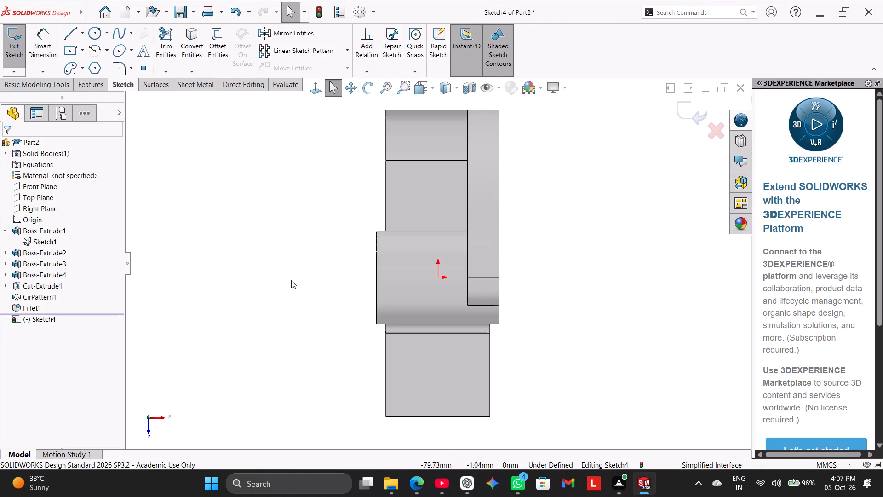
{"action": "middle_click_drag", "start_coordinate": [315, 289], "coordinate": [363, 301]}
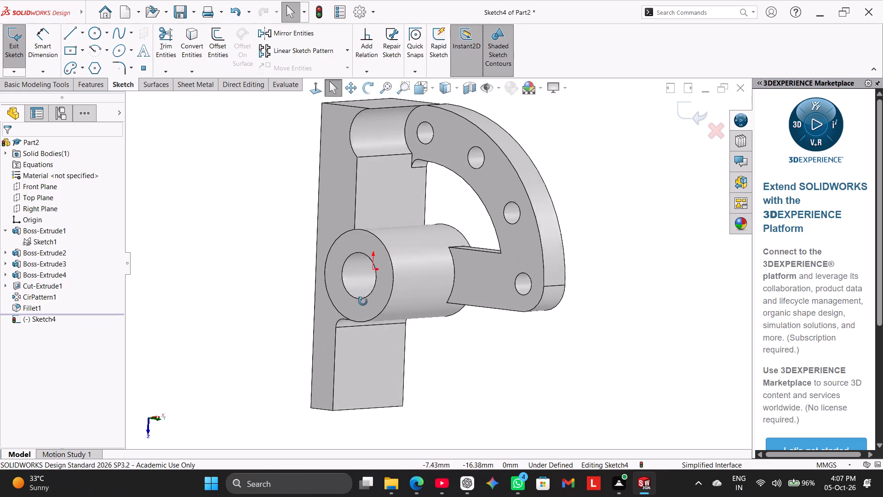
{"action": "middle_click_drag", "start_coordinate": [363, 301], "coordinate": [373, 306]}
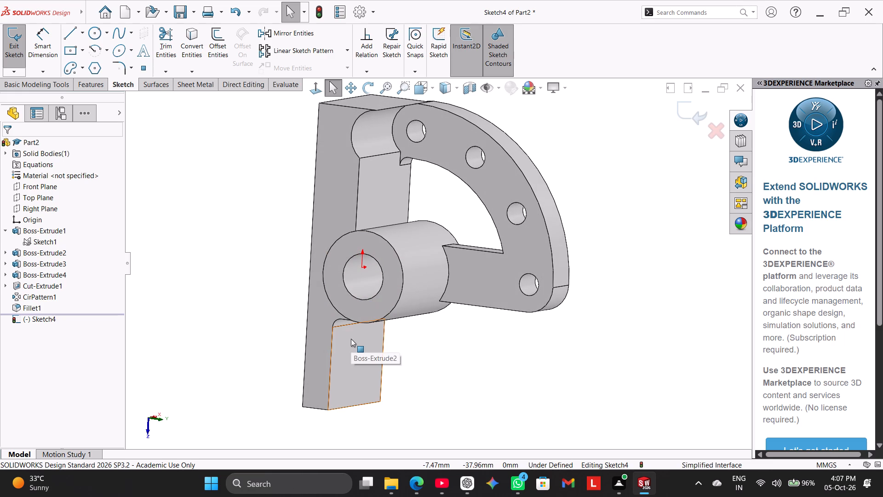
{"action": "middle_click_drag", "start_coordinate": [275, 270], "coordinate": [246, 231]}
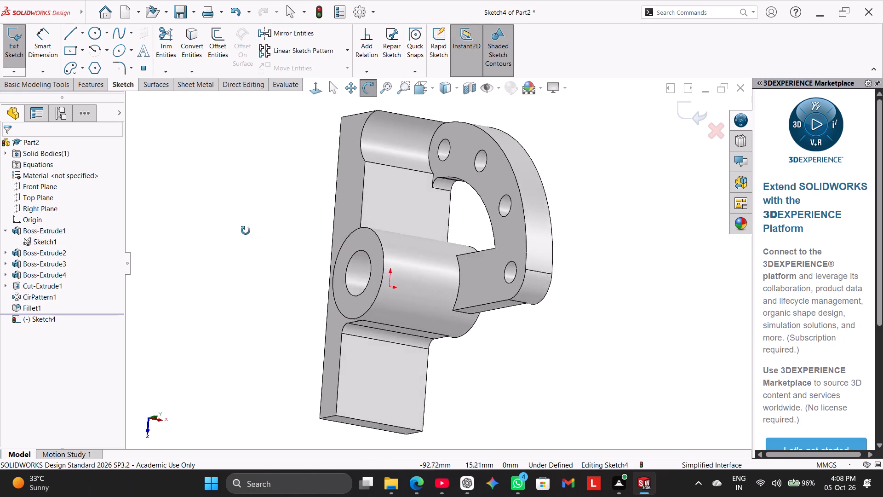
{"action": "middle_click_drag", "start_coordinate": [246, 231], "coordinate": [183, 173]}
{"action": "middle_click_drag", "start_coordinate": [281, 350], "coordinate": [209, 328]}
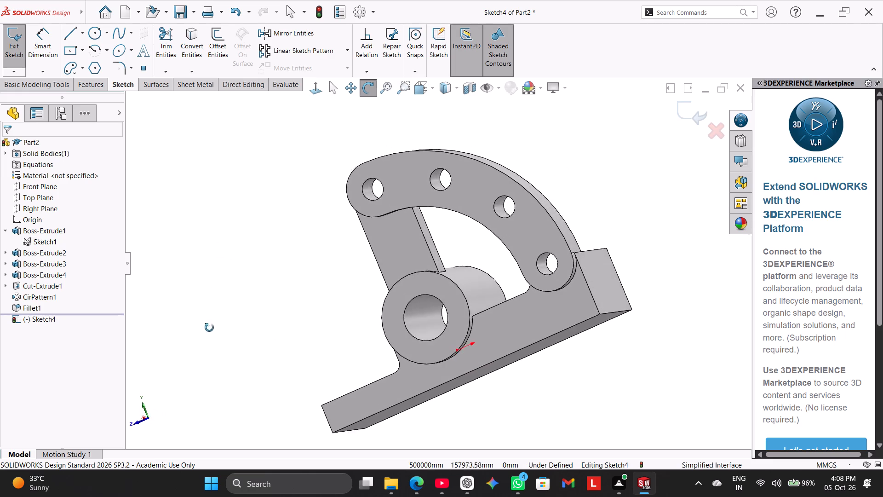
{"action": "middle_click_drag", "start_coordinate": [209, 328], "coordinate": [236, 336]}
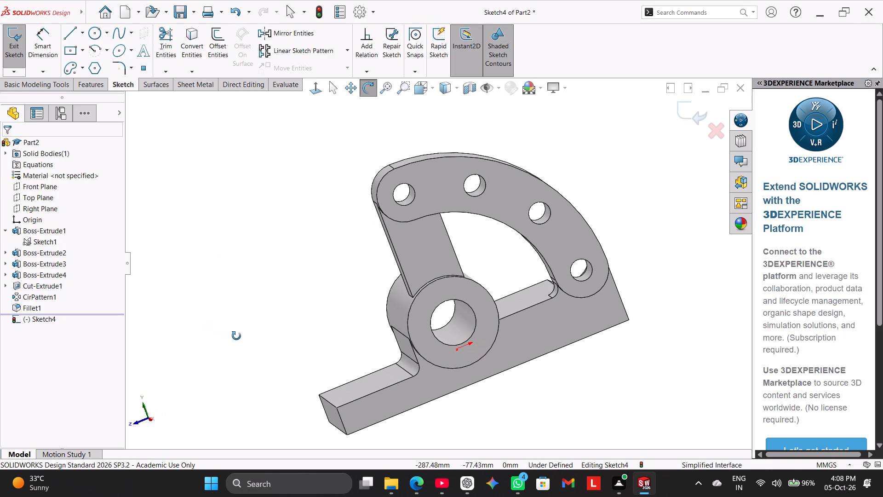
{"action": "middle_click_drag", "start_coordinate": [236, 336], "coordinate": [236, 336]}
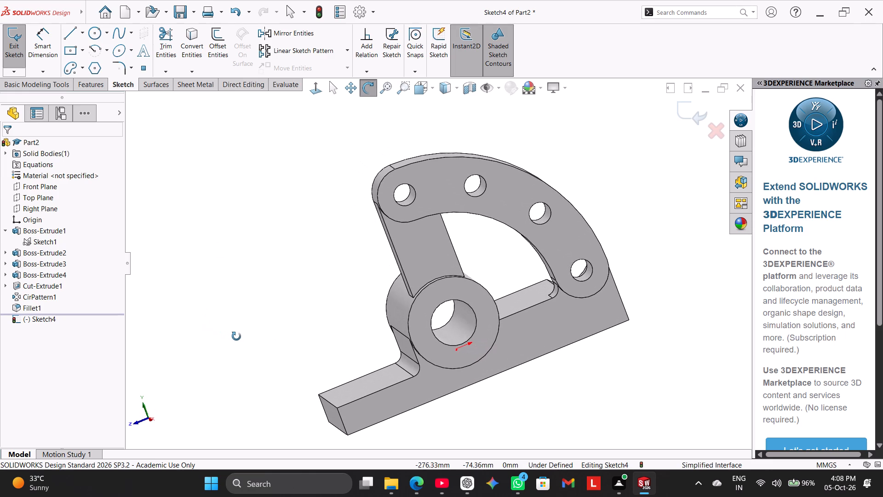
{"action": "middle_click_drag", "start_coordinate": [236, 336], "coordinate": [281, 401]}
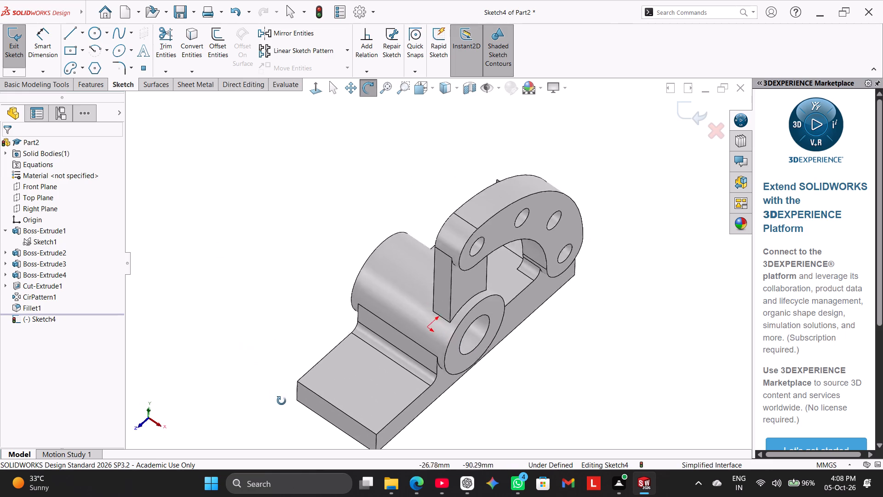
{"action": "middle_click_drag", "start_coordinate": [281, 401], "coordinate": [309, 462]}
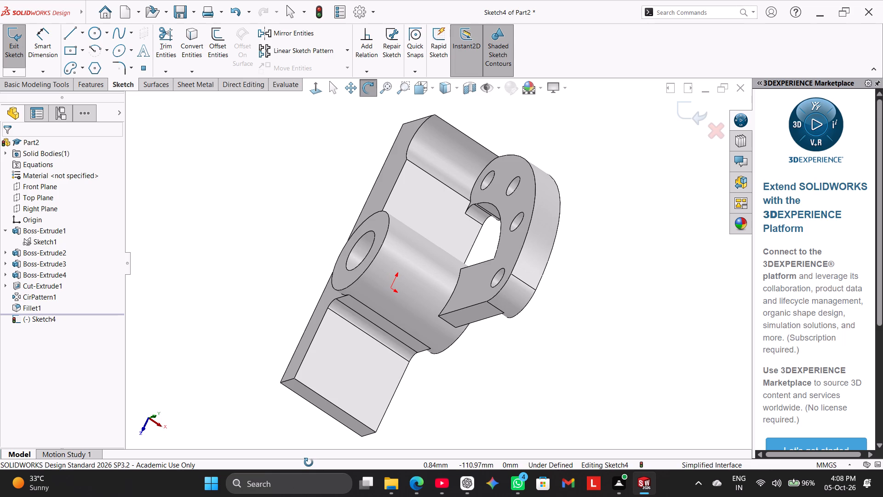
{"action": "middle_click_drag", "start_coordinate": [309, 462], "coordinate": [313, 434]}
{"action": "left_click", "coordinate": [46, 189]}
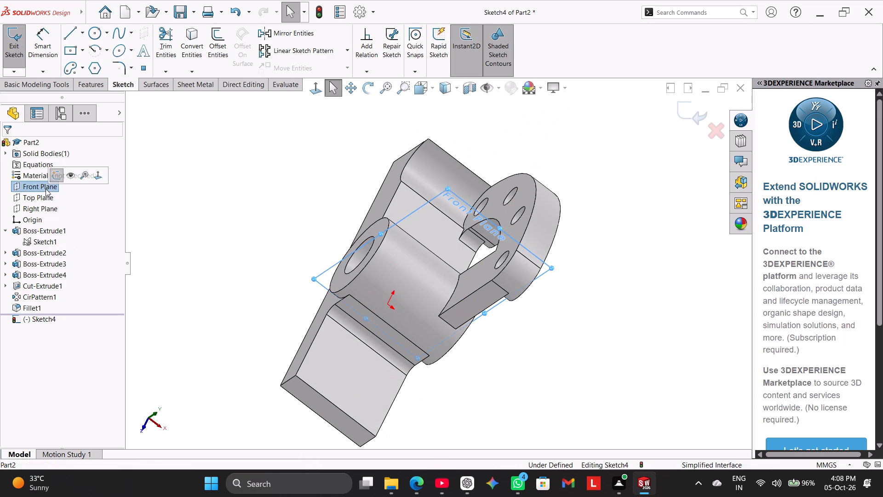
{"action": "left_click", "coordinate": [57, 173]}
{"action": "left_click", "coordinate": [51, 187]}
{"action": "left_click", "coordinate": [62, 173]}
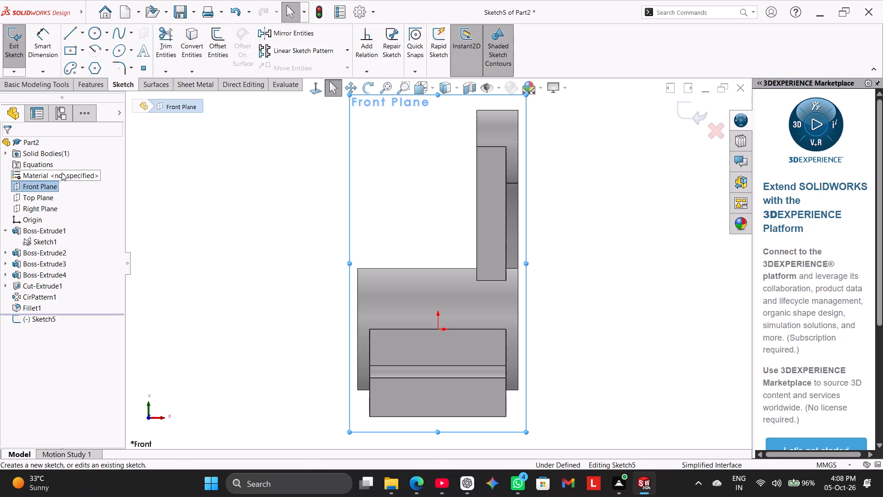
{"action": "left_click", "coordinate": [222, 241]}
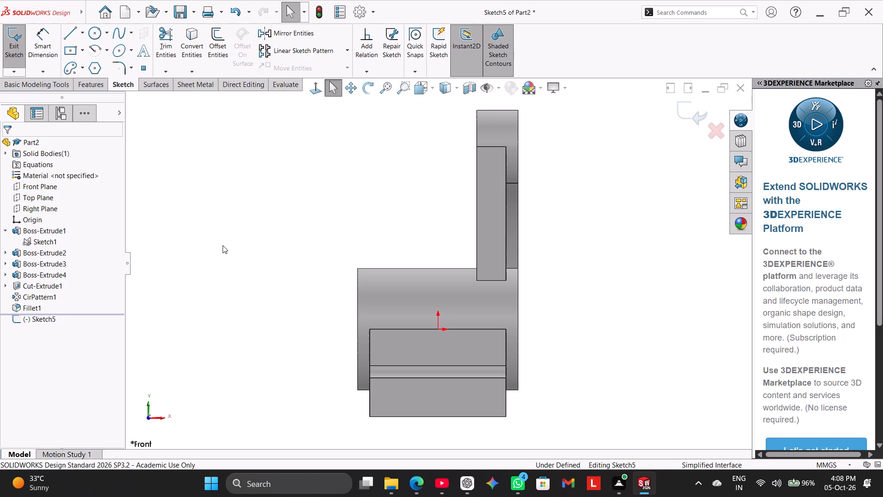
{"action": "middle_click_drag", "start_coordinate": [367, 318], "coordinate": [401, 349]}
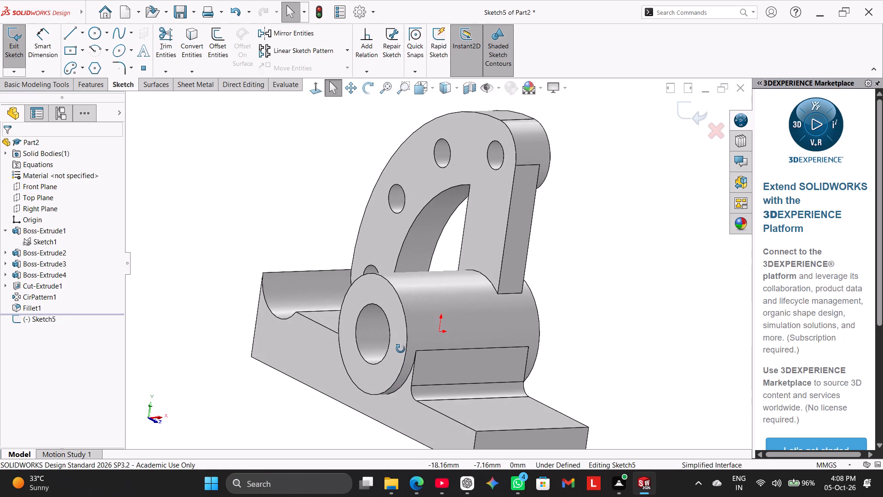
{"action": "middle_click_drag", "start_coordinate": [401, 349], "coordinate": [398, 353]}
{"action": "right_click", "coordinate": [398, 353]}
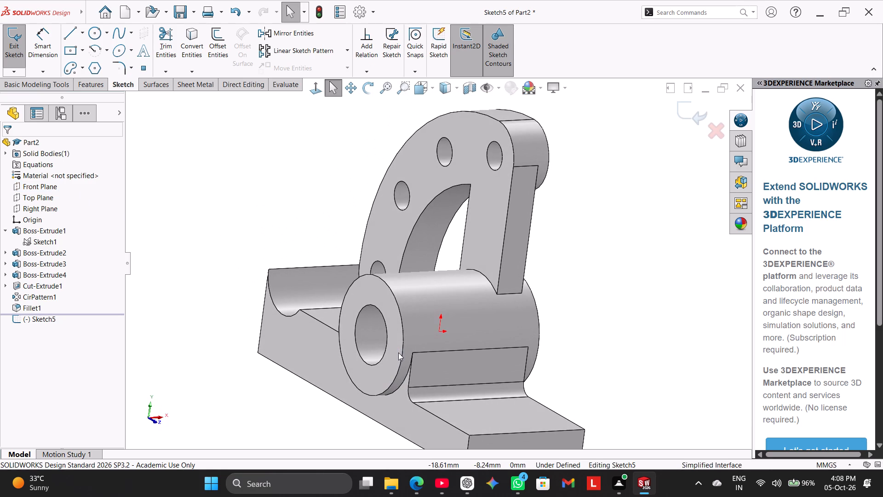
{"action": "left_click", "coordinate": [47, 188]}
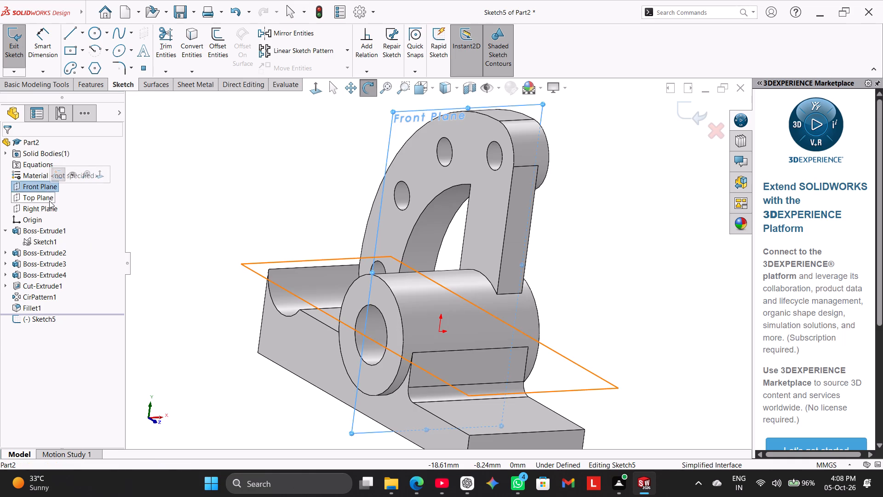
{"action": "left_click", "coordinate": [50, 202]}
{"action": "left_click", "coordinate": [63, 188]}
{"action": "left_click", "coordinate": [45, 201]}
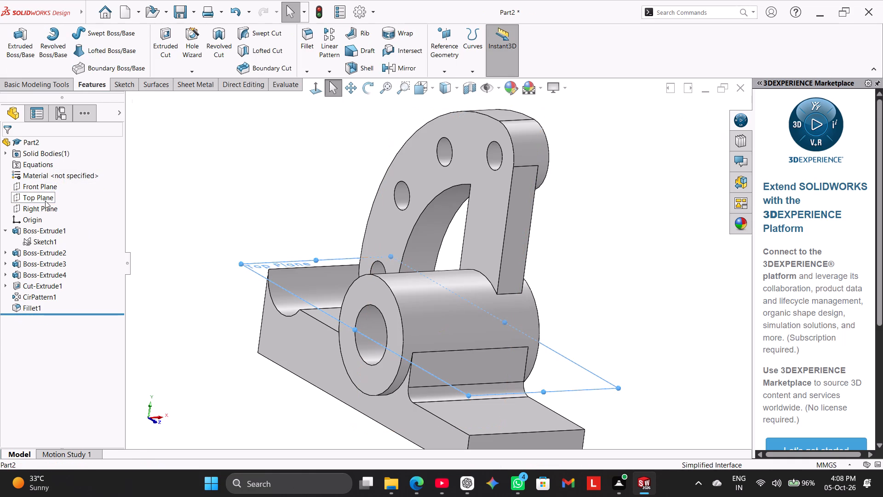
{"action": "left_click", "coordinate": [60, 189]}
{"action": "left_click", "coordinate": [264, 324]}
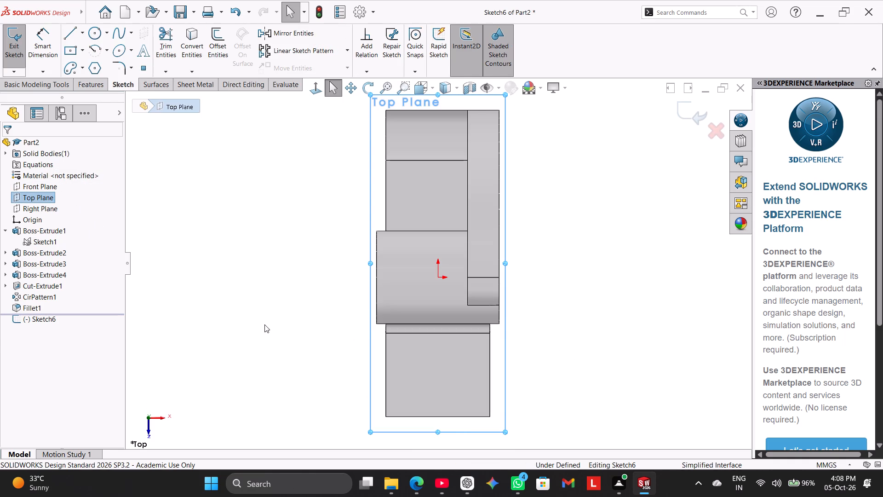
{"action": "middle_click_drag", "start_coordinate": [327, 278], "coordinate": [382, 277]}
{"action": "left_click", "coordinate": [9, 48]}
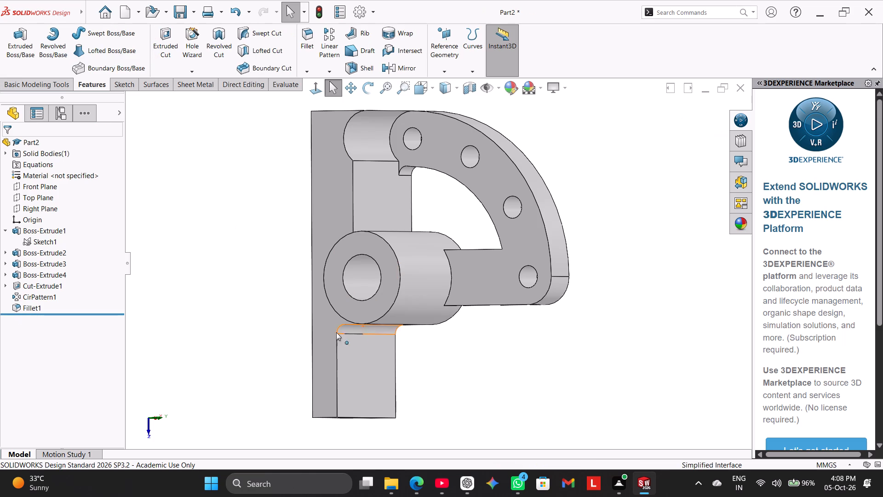
Examine the part from several sides, checking the base, its end face, the bored cylinder and the curved arm.
{"action": "left_click", "coordinate": [235, 295]}
{"action": "middle_click_drag", "start_coordinate": [288, 238], "coordinate": [260, 236]}
{"action": "middle_click_drag", "start_coordinate": [277, 327], "coordinate": [204, 228]}
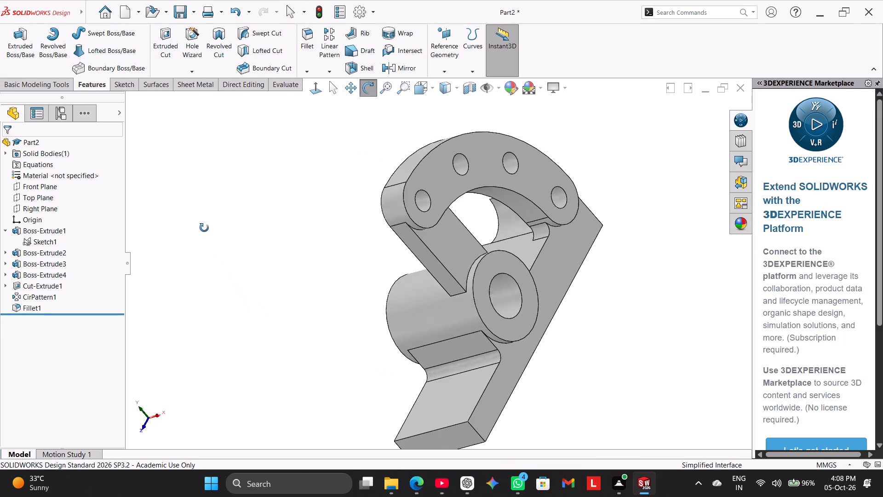
{"action": "middle_click_drag", "start_coordinate": [204, 228], "coordinate": [199, 220]}
{"action": "middle_click_drag", "start_coordinate": [293, 336], "coordinate": [273, 314]}
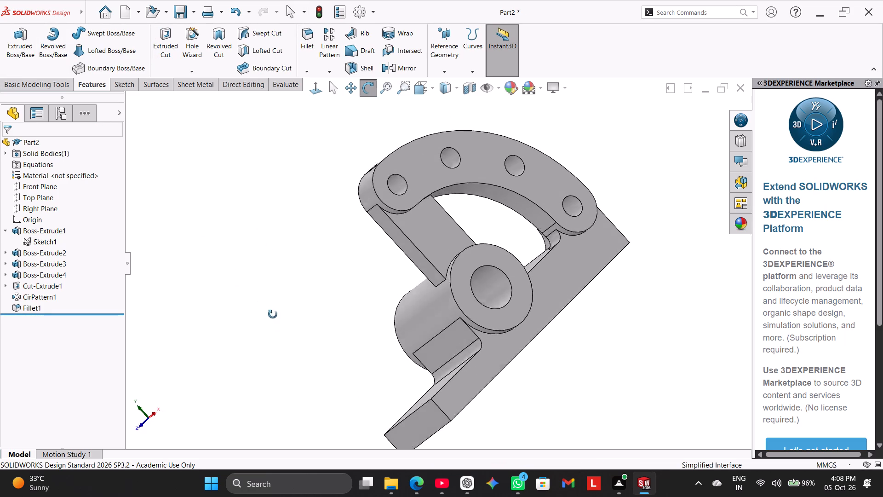
{"action": "middle_click_drag", "start_coordinate": [273, 314], "coordinate": [247, 384]}
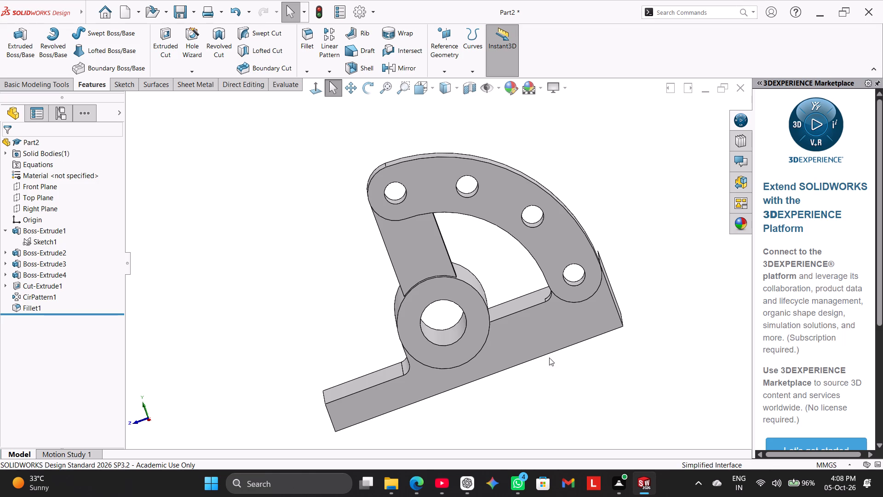
{"action": "right_click", "coordinate": [546, 334]}
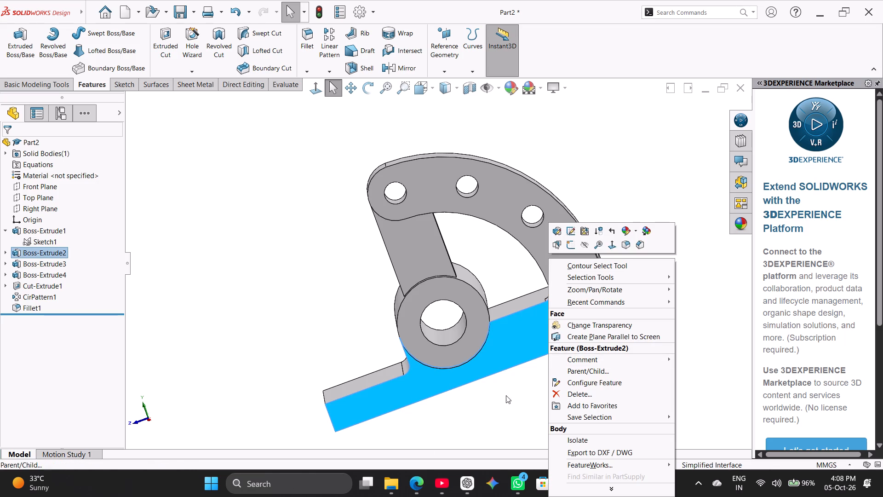
{"action": "left_click", "coordinate": [506, 395]}
{"action": "middle_click_drag", "start_coordinate": [570, 312], "coordinate": [563, 467]}
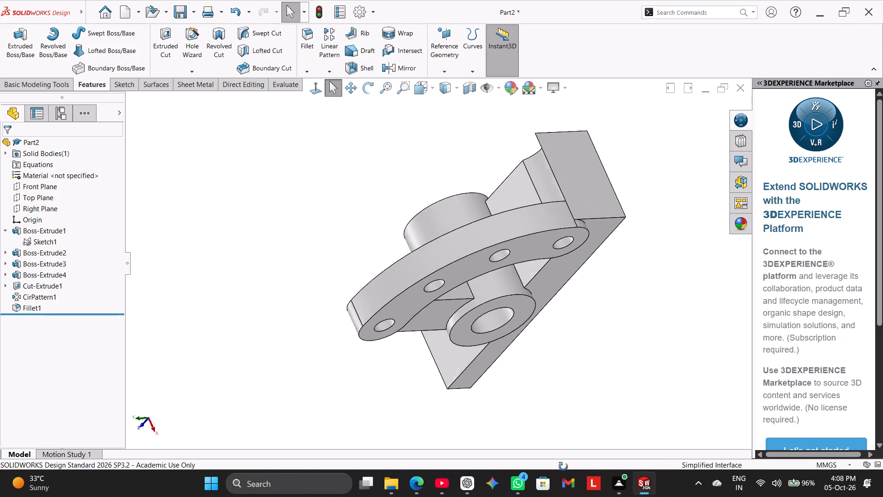
{"action": "middle_click_drag", "start_coordinate": [563, 467], "coordinate": [586, 471]}
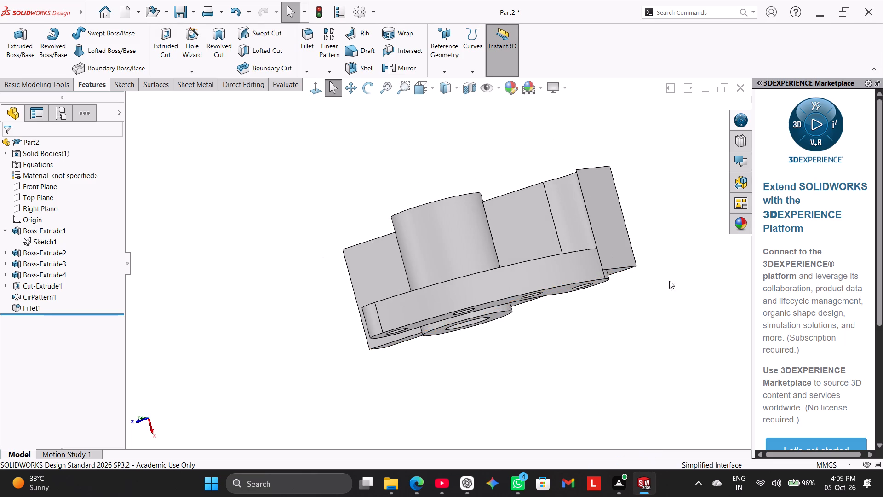
{"action": "scroll", "coordinate": [786, 49], "scroll_direction": "down", "scroll_amount": 1}
{"action": "middle_click_drag", "start_coordinate": [664, 145], "coordinate": [636, 294]}
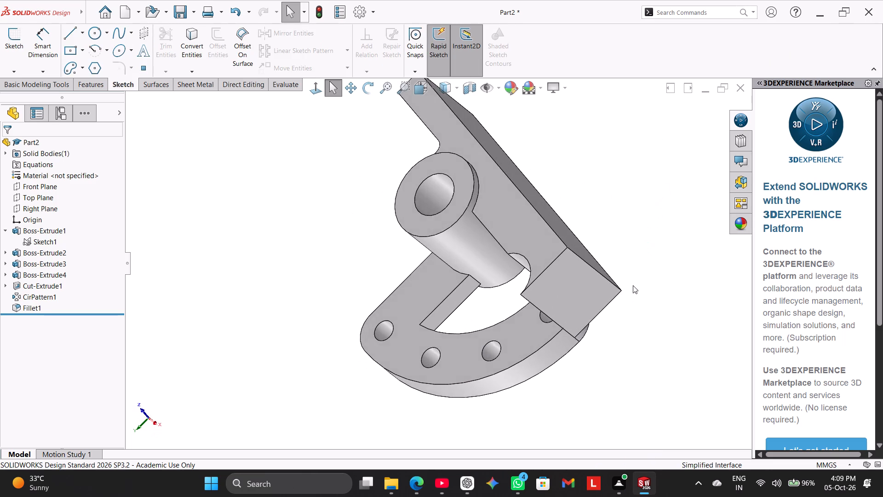
{"action": "middle_click_drag", "start_coordinate": [625, 241], "coordinate": [667, 260]}
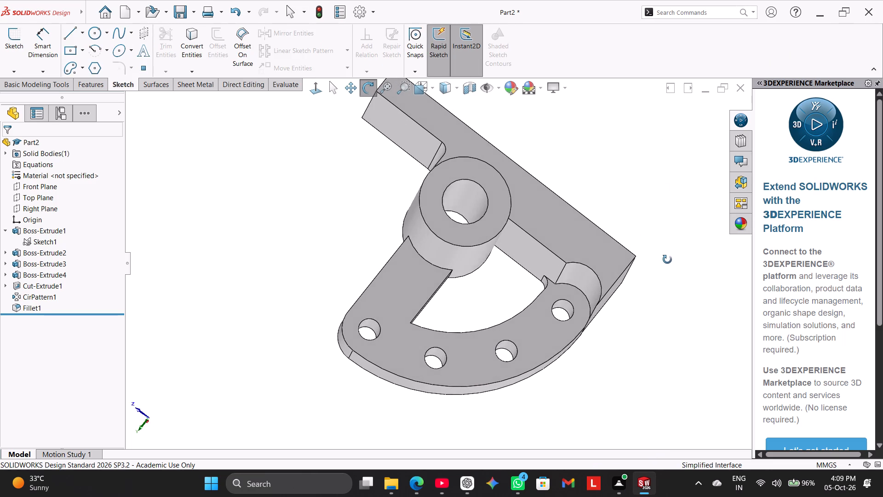
{"action": "middle_click_drag", "start_coordinate": [667, 260], "coordinate": [675, 254]}
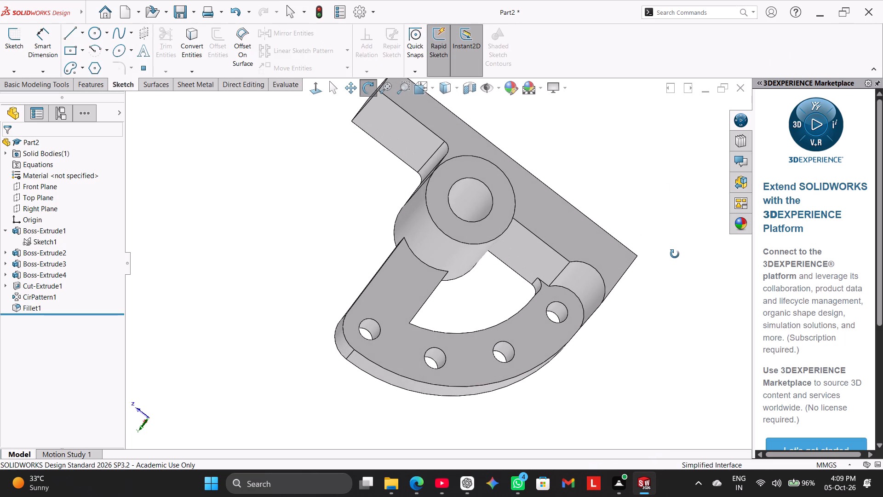
{"action": "middle_click_drag", "start_coordinate": [675, 254], "coordinate": [668, 164]}
{"action": "scroll", "coordinate": [668, 170], "scroll_direction": "down", "scroll_amount": 1}
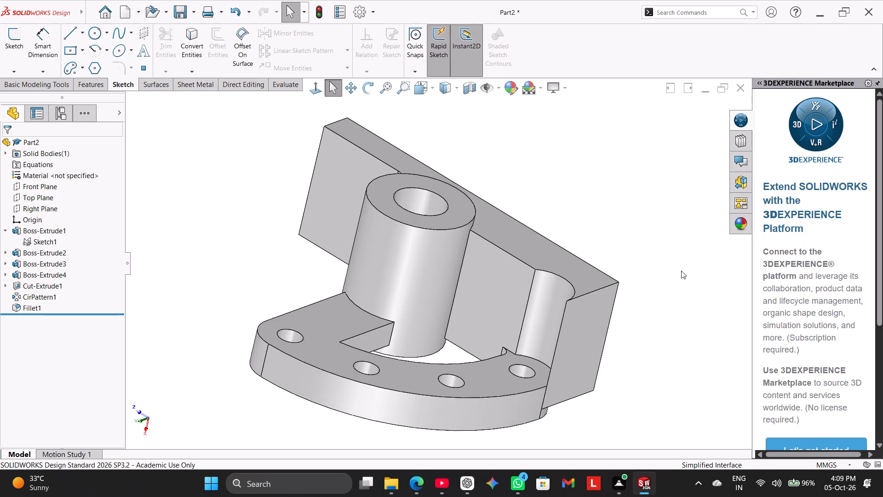
{"action": "middle_click_drag", "start_coordinate": [596, 385], "coordinate": [547, 228]}
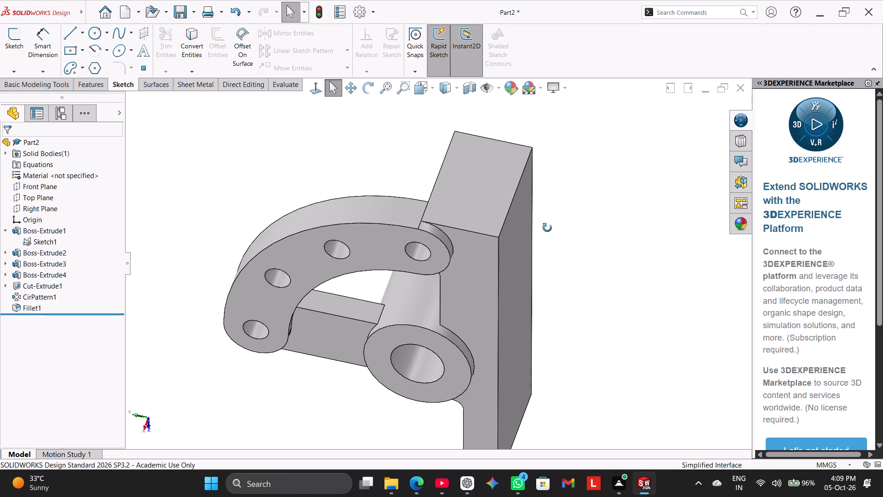
{"action": "middle_click_drag", "start_coordinate": [547, 228], "coordinate": [558, 229]}
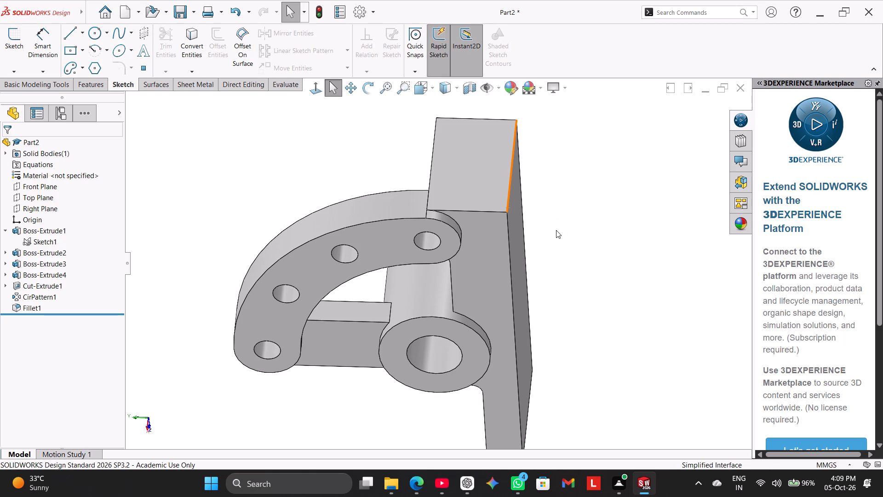
{"action": "middle_click_drag", "start_coordinate": [588, 164], "coordinate": [652, 226]}
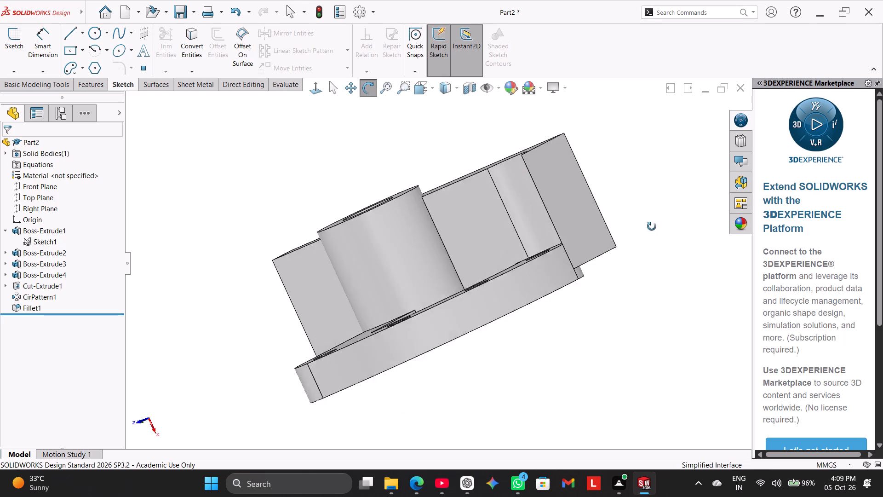
{"action": "middle_click_drag", "start_coordinate": [652, 226], "coordinate": [661, 238]}
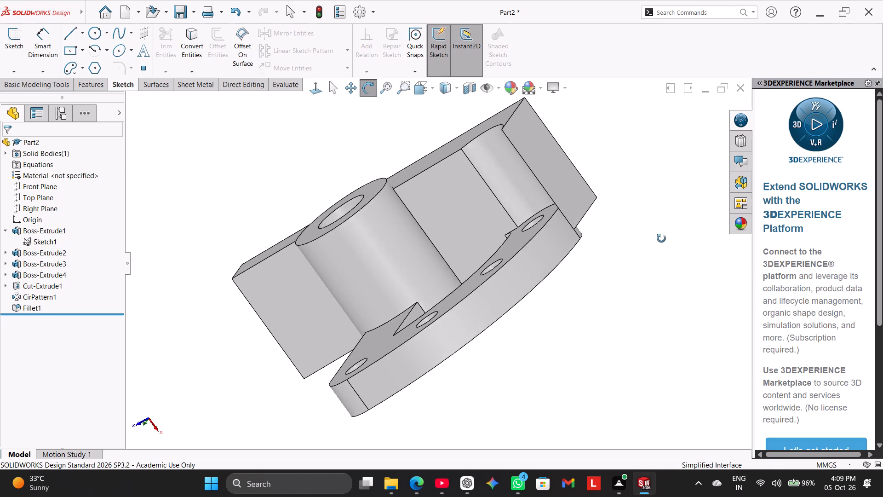
Examine the part from several sides, checking the curved arm, the bored cylinder and the recess at the base's end.
{"action": "middle_click_drag", "start_coordinate": [661, 238], "coordinate": [648, 144]}
{"action": "middle_click_drag", "start_coordinate": [632, 209], "coordinate": [641, 151]}
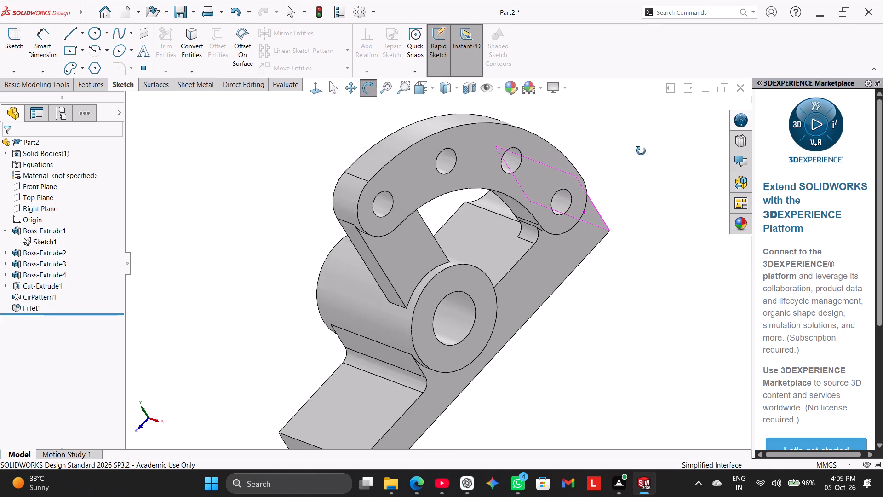
{"action": "middle_click_drag", "start_coordinate": [641, 151], "coordinate": [602, 188]}
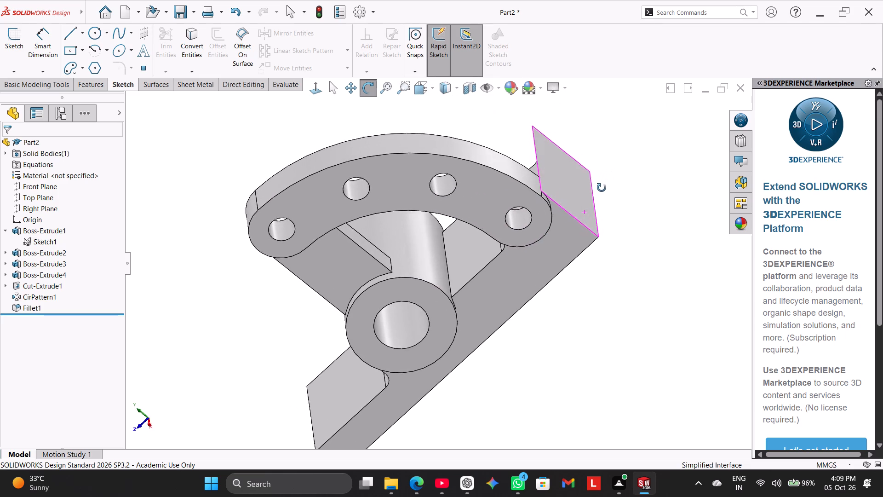
{"action": "middle_click_drag", "start_coordinate": [602, 188], "coordinate": [636, 141]}
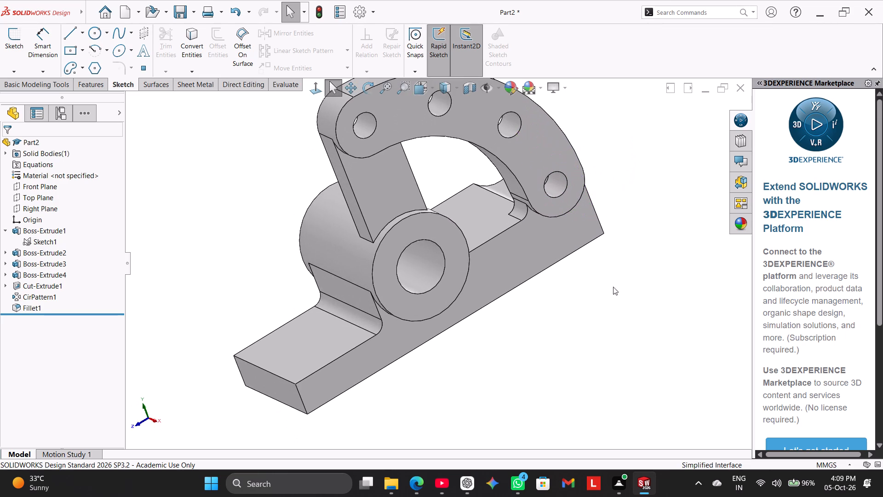
{"action": "middle_click_drag", "start_coordinate": [610, 294], "coordinate": [560, 293]}
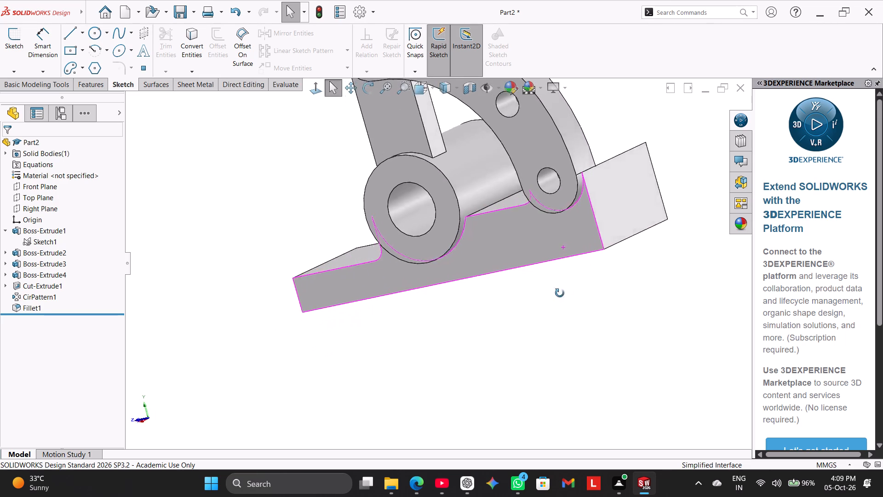
{"action": "middle_click_drag", "start_coordinate": [560, 293], "coordinate": [592, 272]}
{"action": "middle_click_drag", "start_coordinate": [580, 307], "coordinate": [674, 377]}
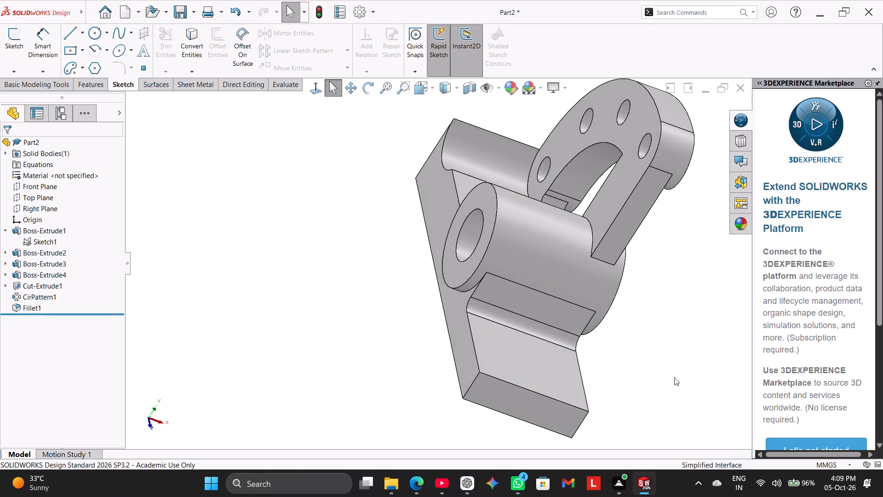
{"action": "middle_click_drag", "start_coordinate": [638, 362], "coordinate": [705, 403]}
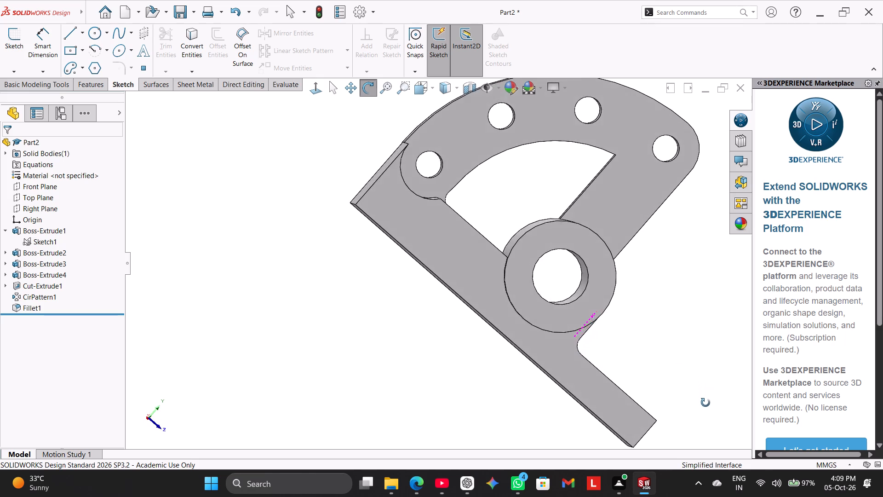
{"action": "middle_click_drag", "start_coordinate": [705, 403], "coordinate": [694, 451]}
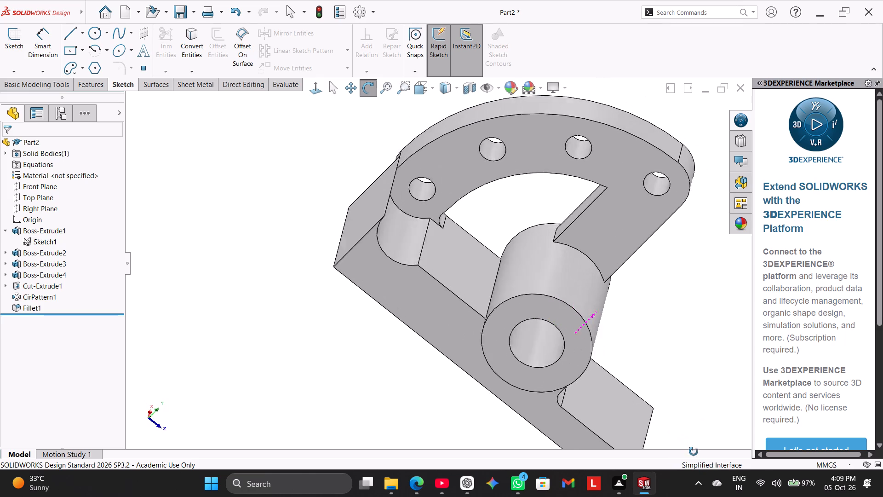
{"action": "middle_click_drag", "start_coordinate": [694, 451], "coordinate": [684, 434]}
Start a sketch on the base's side face and draw a horizontal line from the arm recess's inner corner to the base's end edge.
{"action": "right_click", "coordinate": [390, 279]}
{"action": "left_click", "coordinate": [412, 244]}
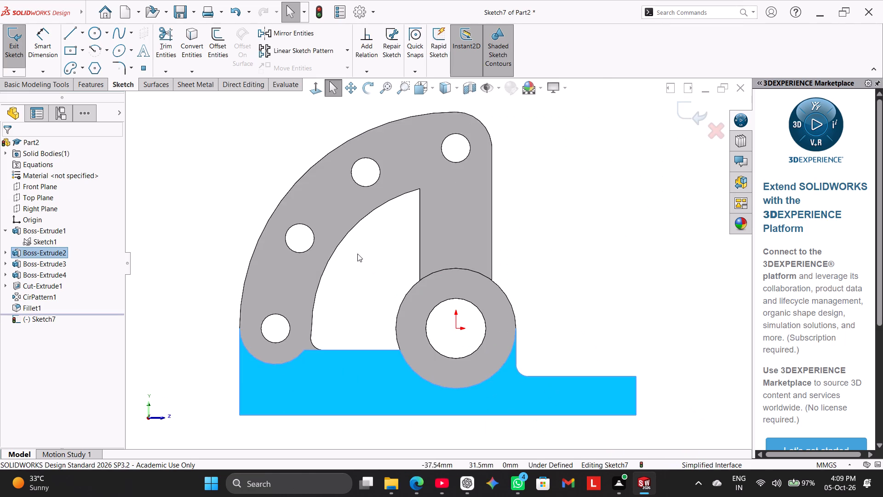
{"action": "left_click", "coordinate": [196, 225]}
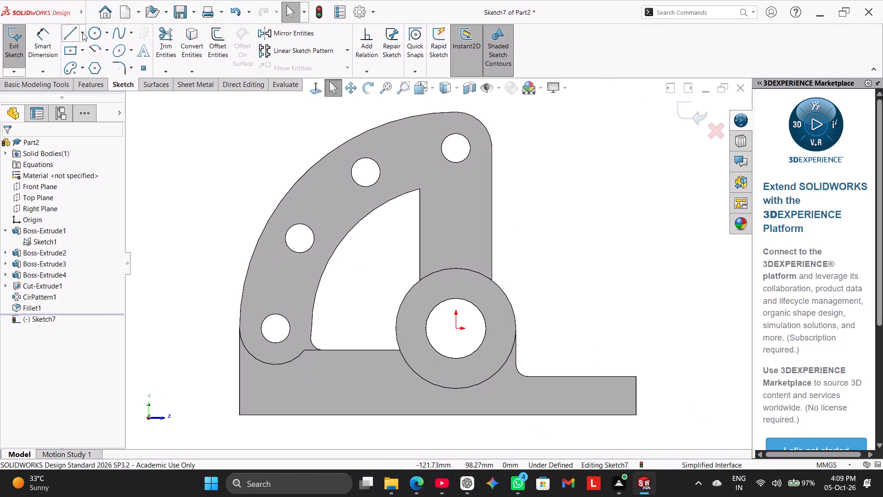
{"action": "left_click", "coordinate": [82, 33]}
{"action": "left_click", "coordinate": [90, 49]}
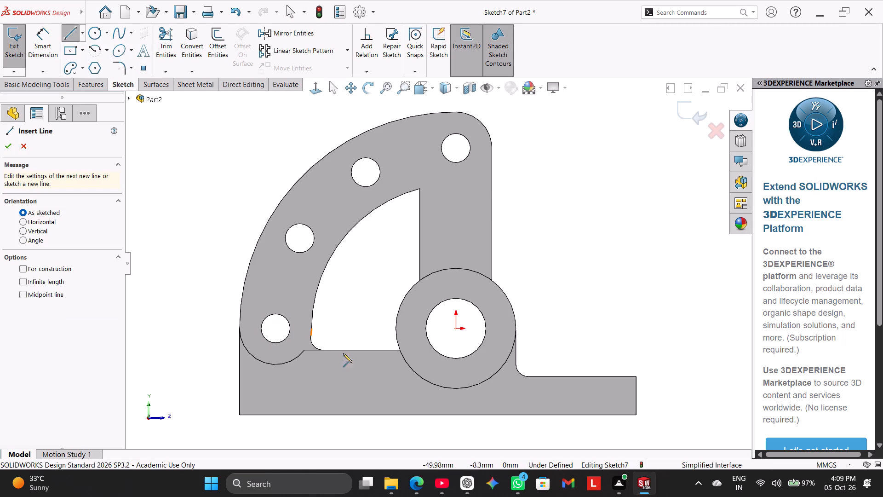
{"action": "left_click", "coordinate": [304, 350]}
{"action": "left_click", "coordinate": [237, 351]}
{"action": "right_click", "coordinate": [195, 315]}
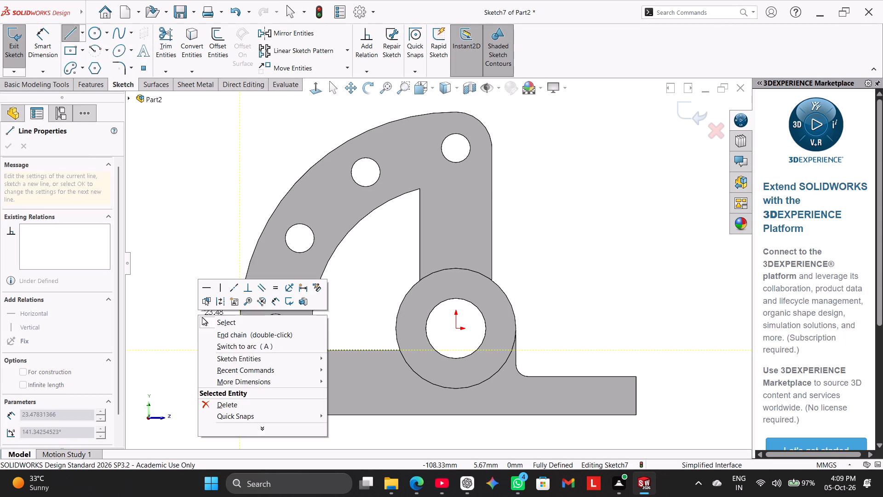
{"action": "left_click", "coordinate": [211, 320]}
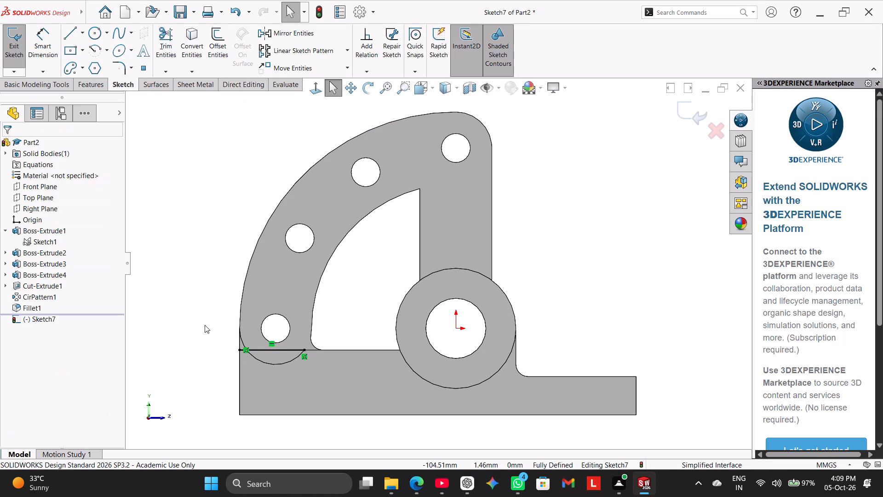
Complete a 27 mm square below the line with three more lines along the base's bottom and end edges.
{"action": "left_click", "coordinate": [77, 32]}
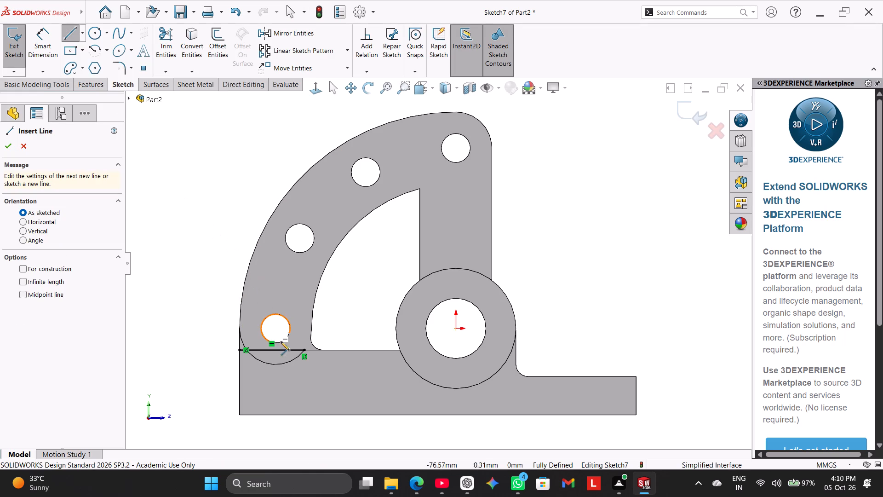
{"action": "left_click", "coordinate": [304, 352]}
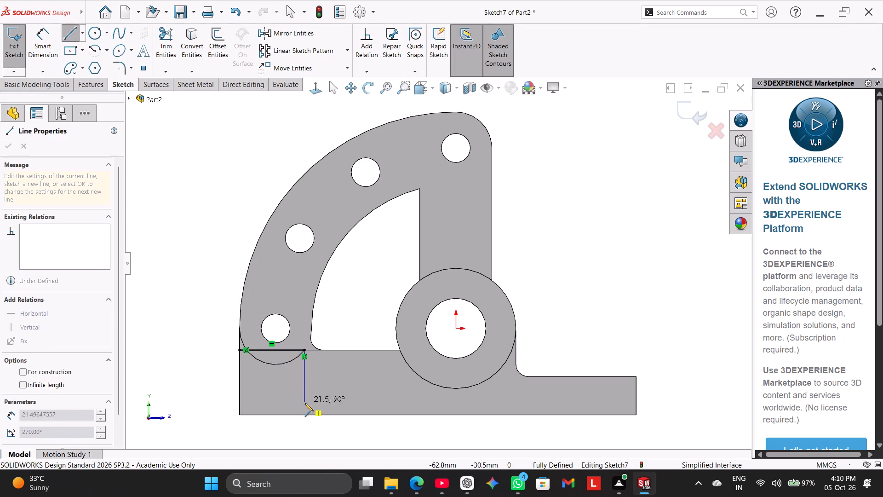
{"action": "left_click", "coordinate": [306, 415]}
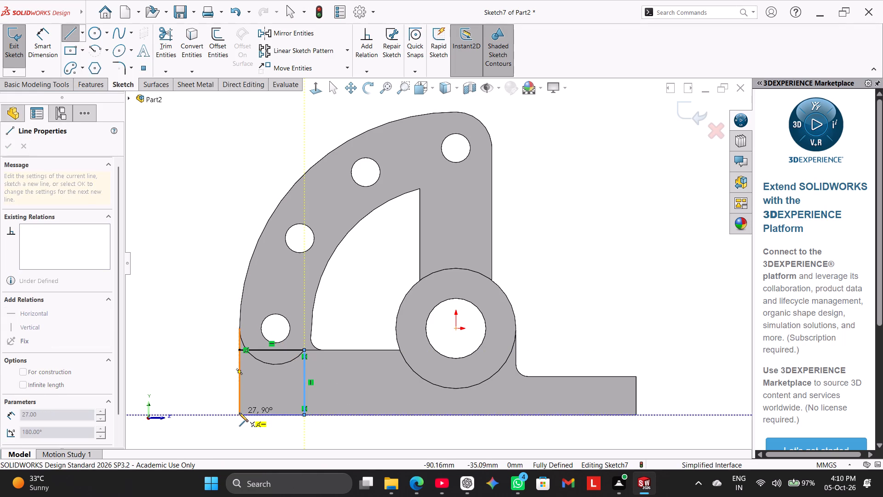
{"action": "left_click", "coordinate": [239, 413]}
{"action": "left_click", "coordinate": [239, 353]}
{"action": "right_click", "coordinate": [209, 337]}
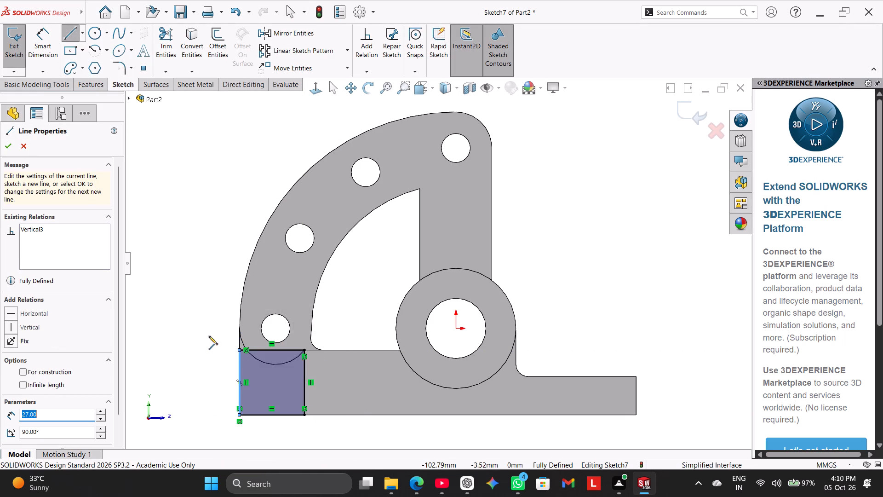
{"action": "left_click", "coordinate": [219, 341]}
Extrude the 27 mm square as a boss in the reversed direction, Up To Next, with the result merged.
{"action": "middle_click_drag", "start_coordinate": [215, 347], "coordinate": [250, 387]}
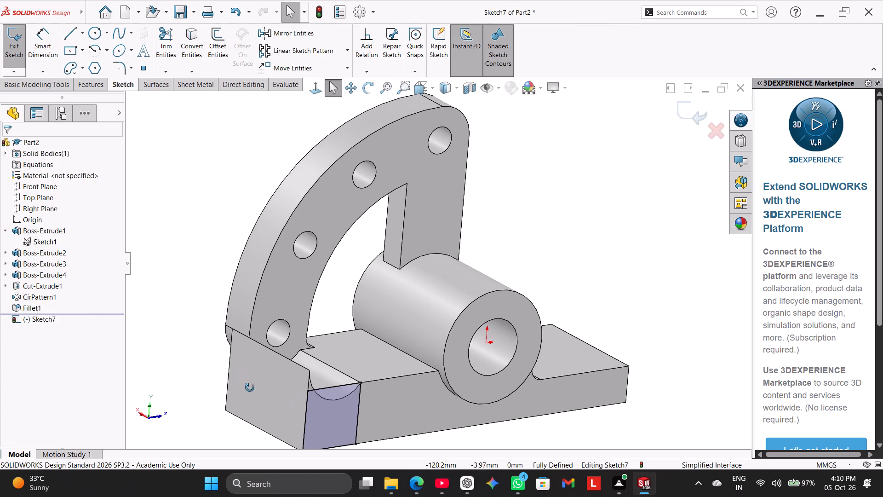
{"action": "middle_click_drag", "start_coordinate": [250, 387], "coordinate": [238, 389]}
{"action": "left_click", "coordinate": [106, 83]}
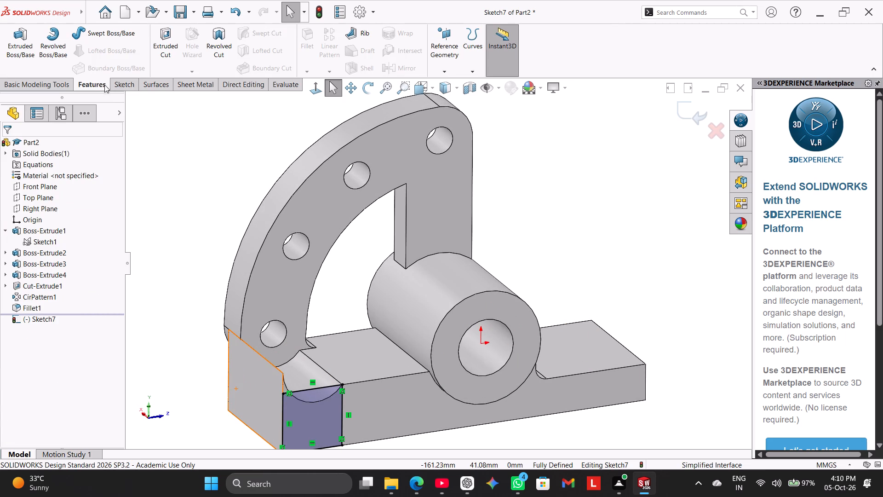
{"action": "left_click", "coordinate": [20, 38]}
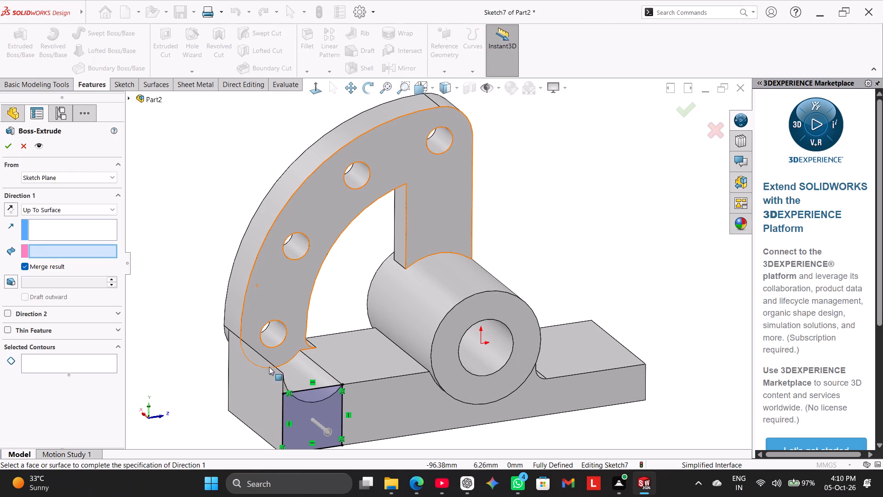
{"action": "left_click", "coordinate": [26, 209]}
{"action": "left_click", "coordinate": [46, 219]}
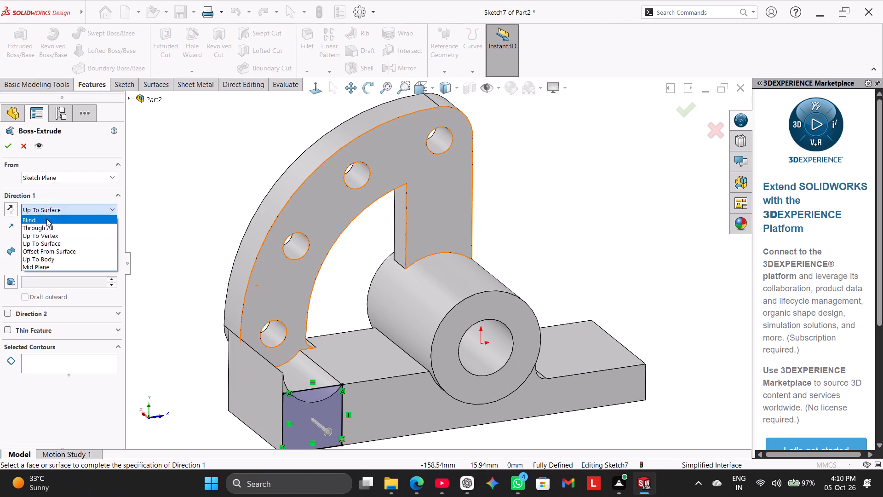
{"action": "left_click", "coordinate": [15, 210]}
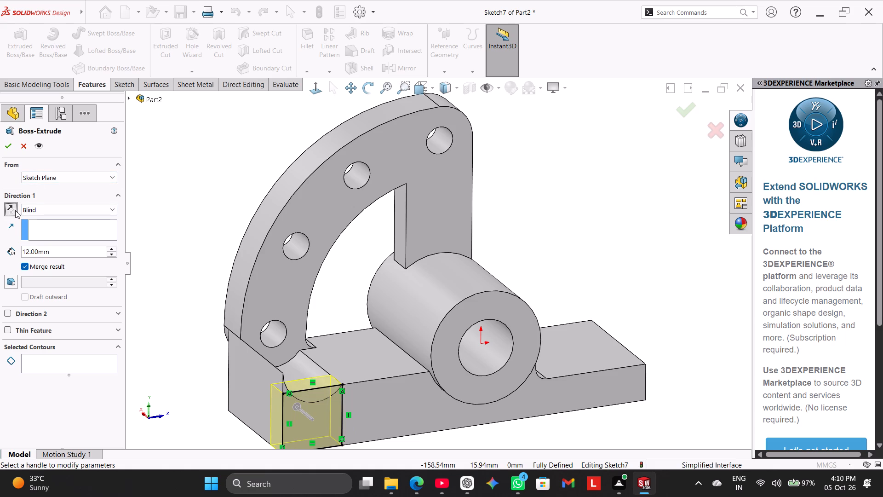
{"action": "left_click", "coordinate": [52, 208]}
{"action": "left_click", "coordinate": [64, 234]}
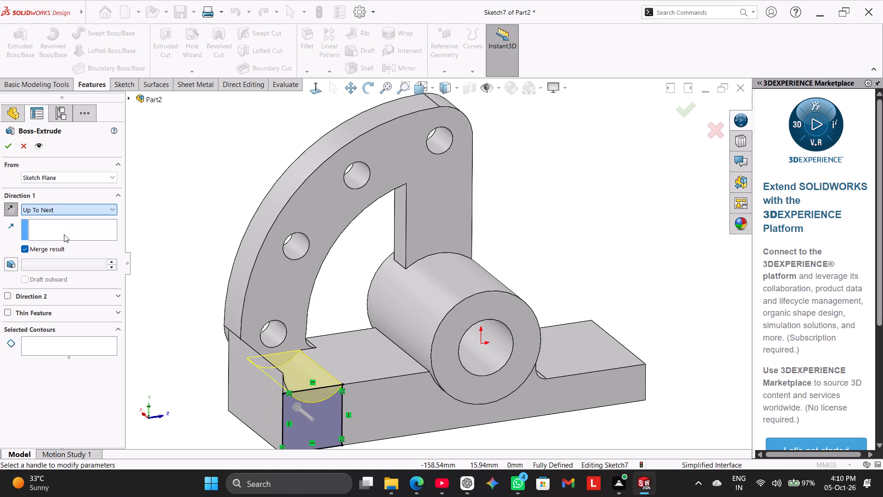
{"action": "middle_click_drag", "start_coordinate": [156, 272], "coordinate": [134, 275]}
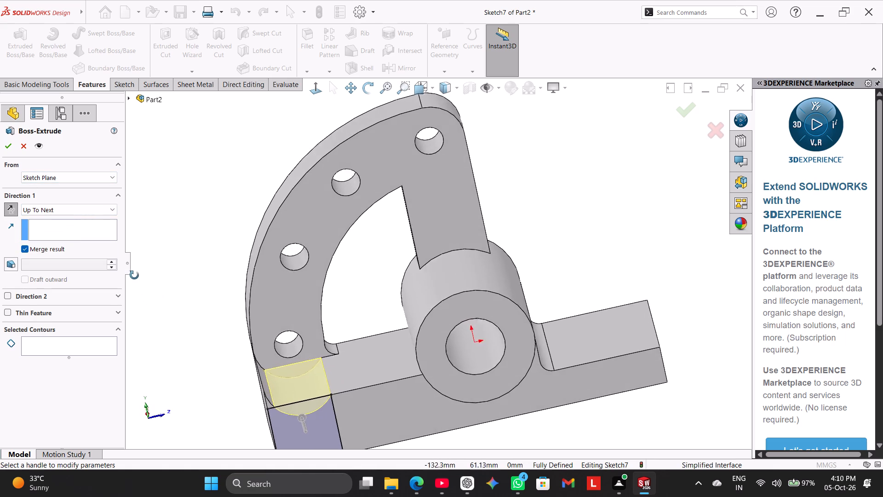
{"action": "middle_click_drag", "start_coordinate": [134, 275], "coordinate": [132, 236]}
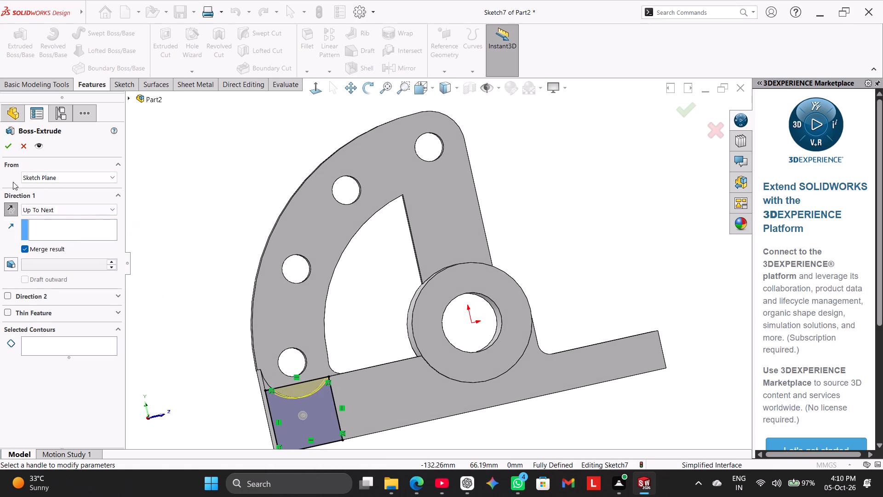
{"action": "left_click", "coordinate": [6, 149]}
{"action": "left_click", "coordinate": [125, 220]}
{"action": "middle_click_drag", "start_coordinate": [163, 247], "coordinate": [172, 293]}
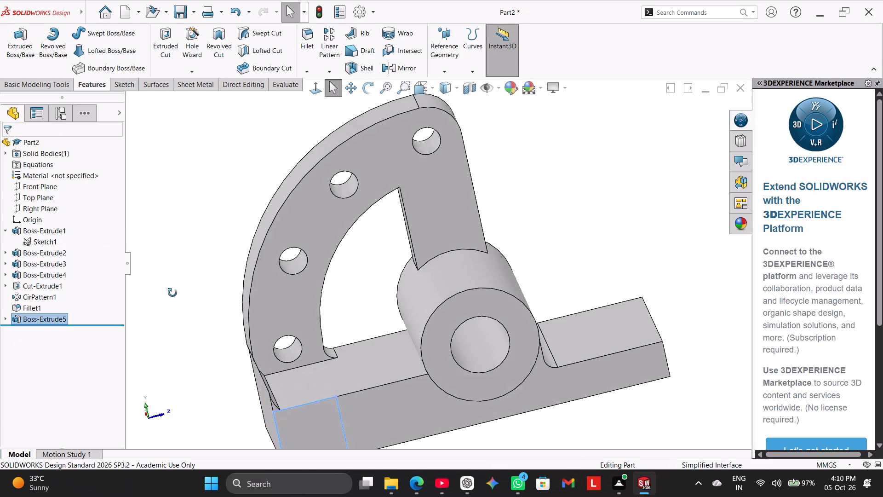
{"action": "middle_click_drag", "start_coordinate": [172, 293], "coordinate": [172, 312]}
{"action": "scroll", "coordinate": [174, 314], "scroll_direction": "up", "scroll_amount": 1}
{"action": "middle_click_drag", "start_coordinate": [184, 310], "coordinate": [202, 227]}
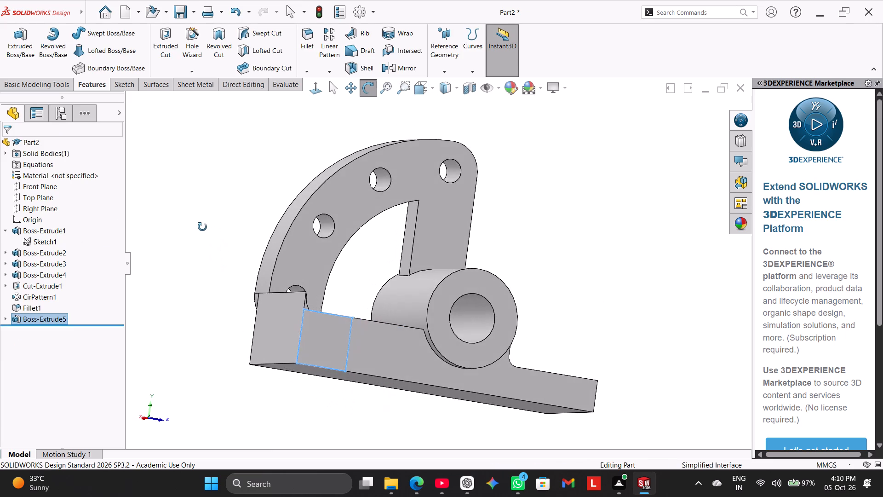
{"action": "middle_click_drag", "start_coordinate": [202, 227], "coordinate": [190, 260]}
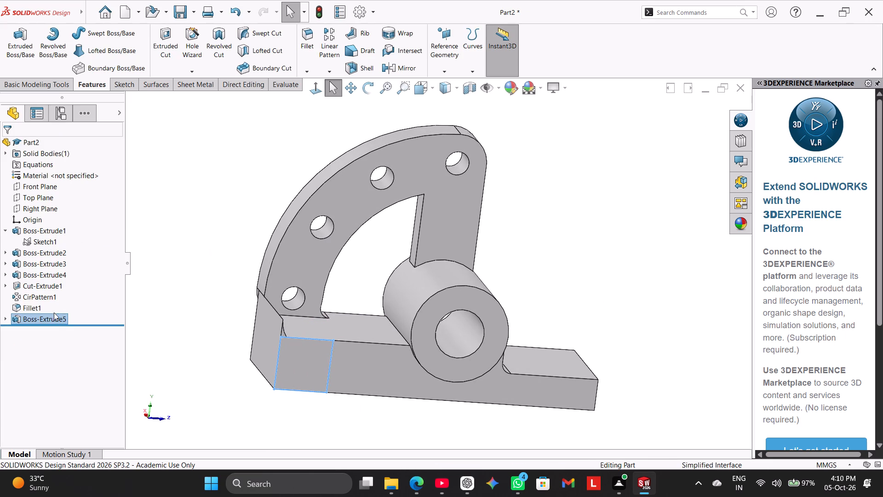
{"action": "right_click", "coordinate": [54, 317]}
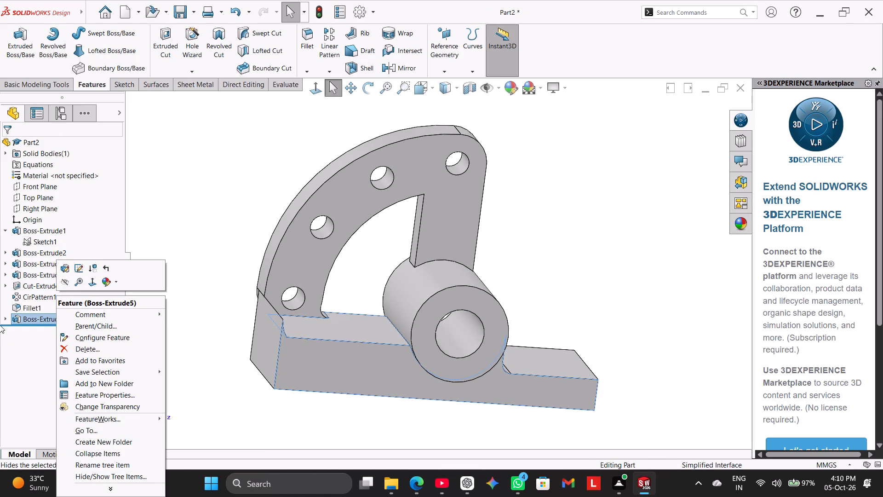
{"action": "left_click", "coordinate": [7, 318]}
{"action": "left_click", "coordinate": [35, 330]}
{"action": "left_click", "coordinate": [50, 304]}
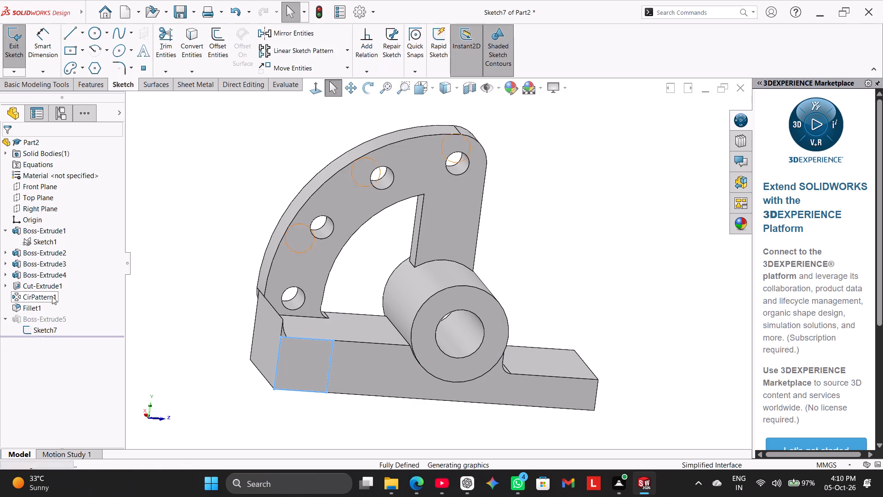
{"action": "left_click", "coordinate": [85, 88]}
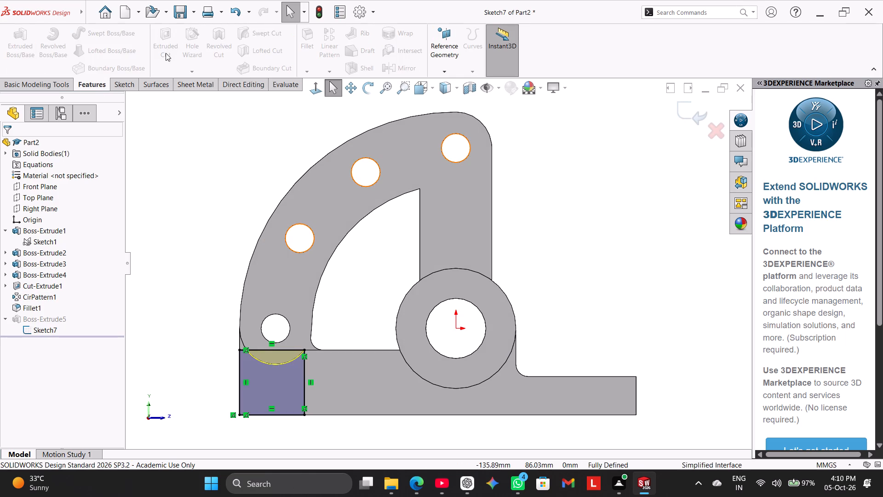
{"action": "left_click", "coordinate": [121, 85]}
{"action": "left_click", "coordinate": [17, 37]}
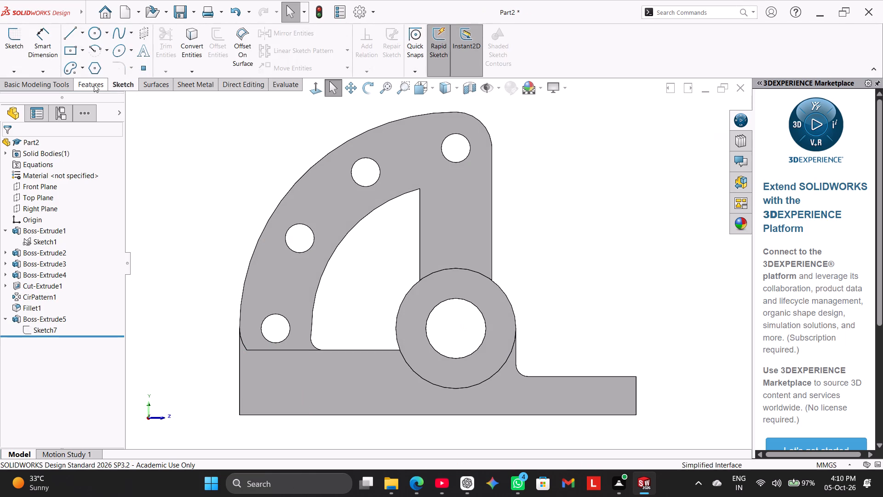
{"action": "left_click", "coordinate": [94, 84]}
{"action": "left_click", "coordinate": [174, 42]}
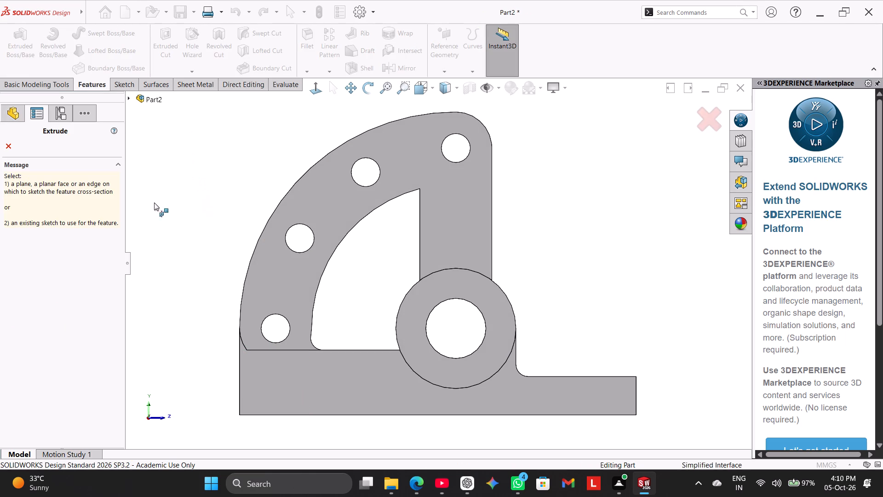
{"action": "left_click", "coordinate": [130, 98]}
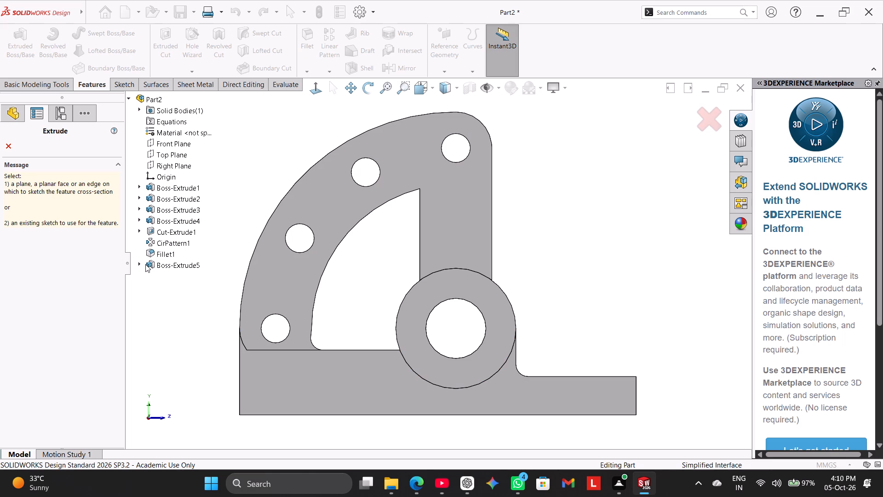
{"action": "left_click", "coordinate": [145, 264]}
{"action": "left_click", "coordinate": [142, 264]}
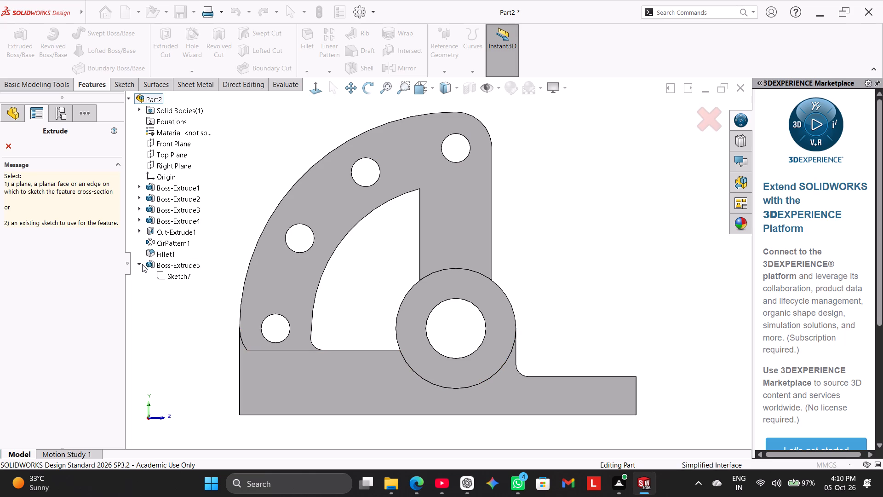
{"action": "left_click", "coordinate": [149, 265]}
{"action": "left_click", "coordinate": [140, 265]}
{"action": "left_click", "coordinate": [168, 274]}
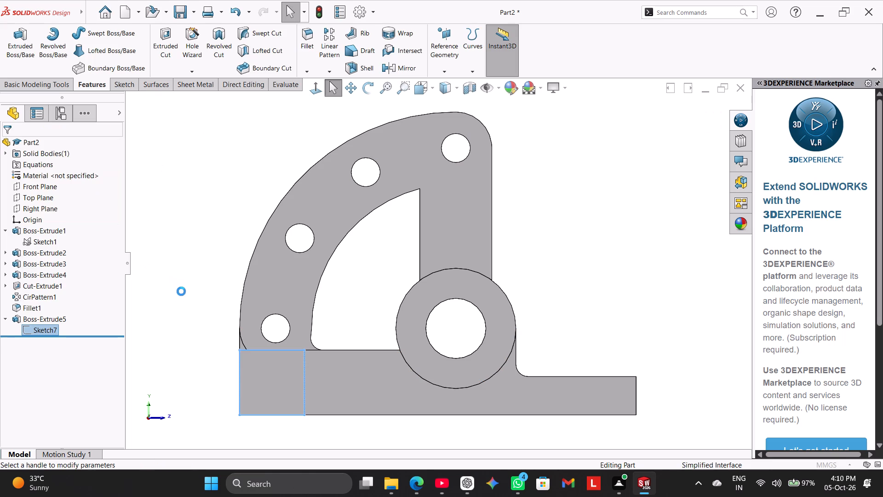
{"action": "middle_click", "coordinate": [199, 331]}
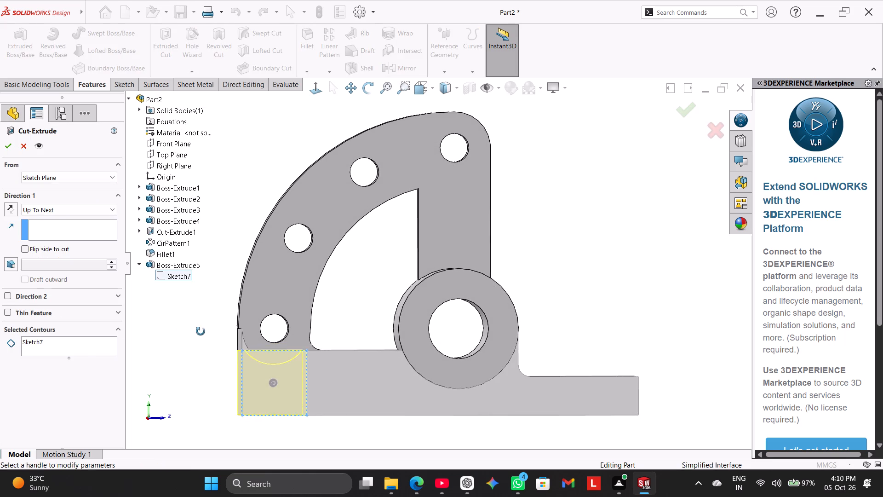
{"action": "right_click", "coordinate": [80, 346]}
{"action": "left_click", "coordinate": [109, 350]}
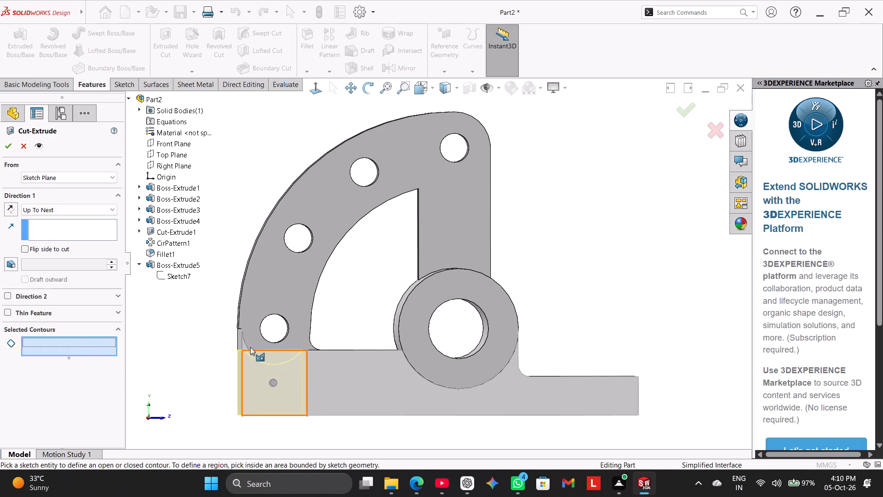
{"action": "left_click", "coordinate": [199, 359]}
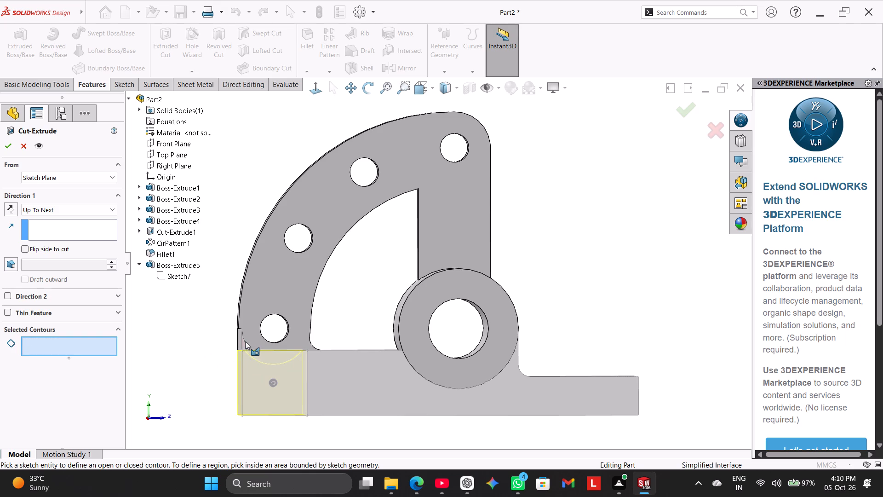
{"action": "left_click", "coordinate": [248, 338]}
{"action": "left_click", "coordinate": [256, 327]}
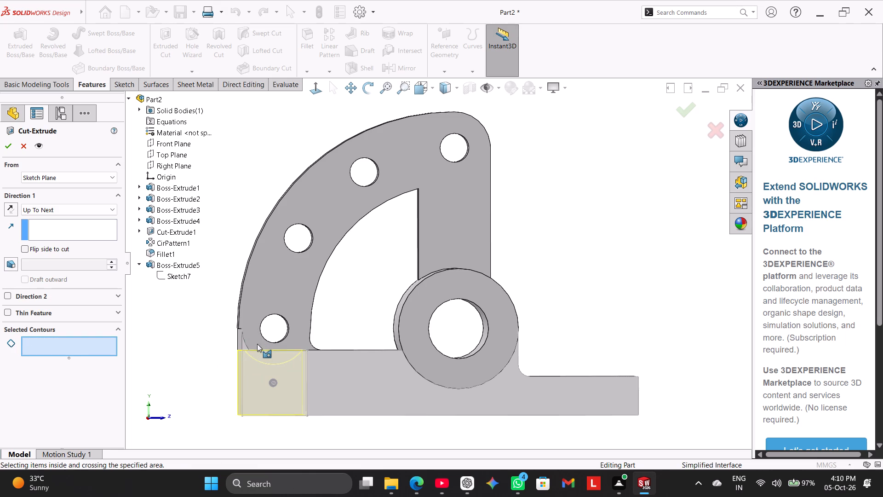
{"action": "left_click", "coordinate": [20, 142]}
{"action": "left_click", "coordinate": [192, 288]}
Delete and patch the small curved recess face where the arm meets the base's end, leaving the neighbouring flat faces out of the selection.
{"action": "middle_click_drag", "start_coordinate": [214, 302], "coordinate": [231, 329]}
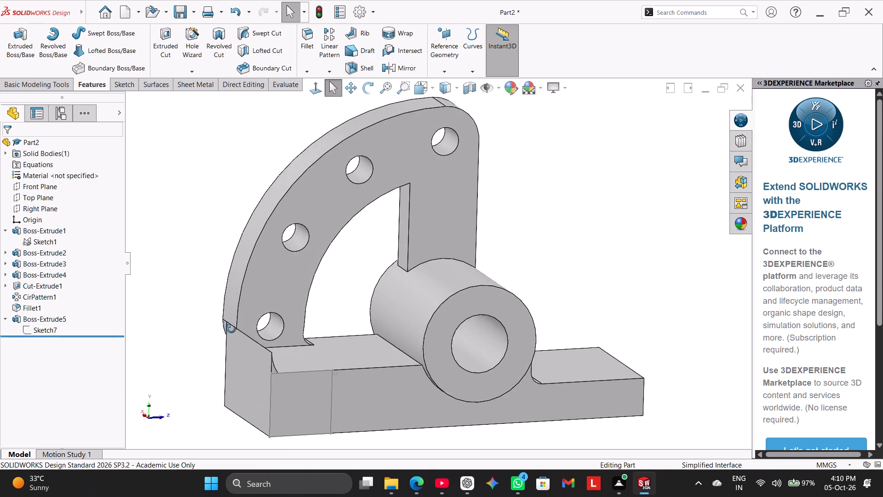
{"action": "middle_click_drag", "start_coordinate": [231, 329], "coordinate": [209, 373]}
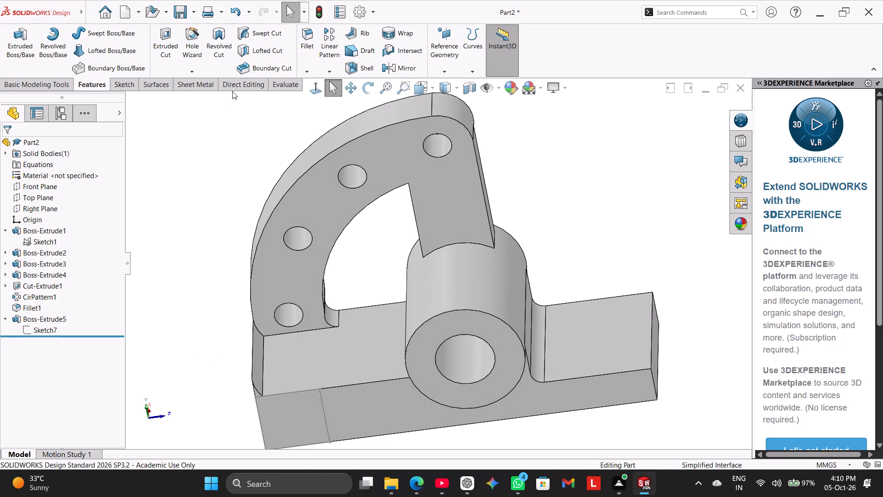
{"action": "left_click", "coordinate": [232, 91]}
{"action": "left_click", "coordinate": [190, 37]}
{"action": "left_click", "coordinate": [256, 343]}
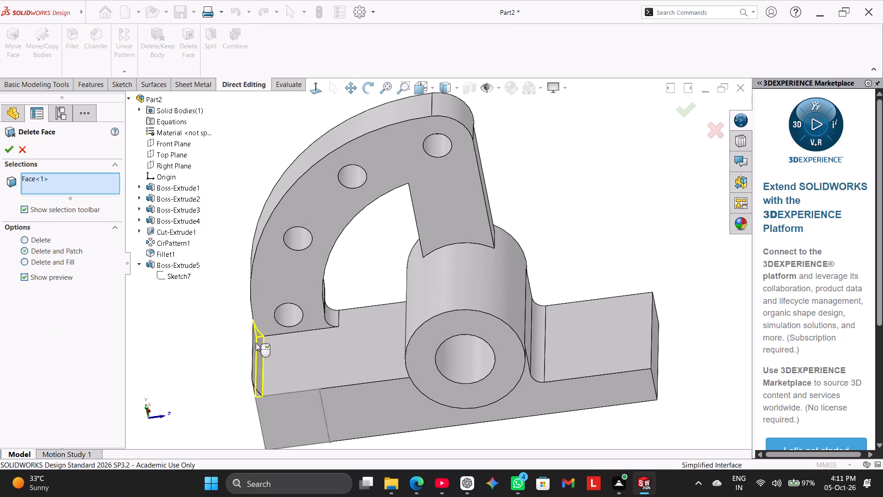
{"action": "middle_click_drag", "start_coordinate": [219, 337], "coordinate": [270, 330]}
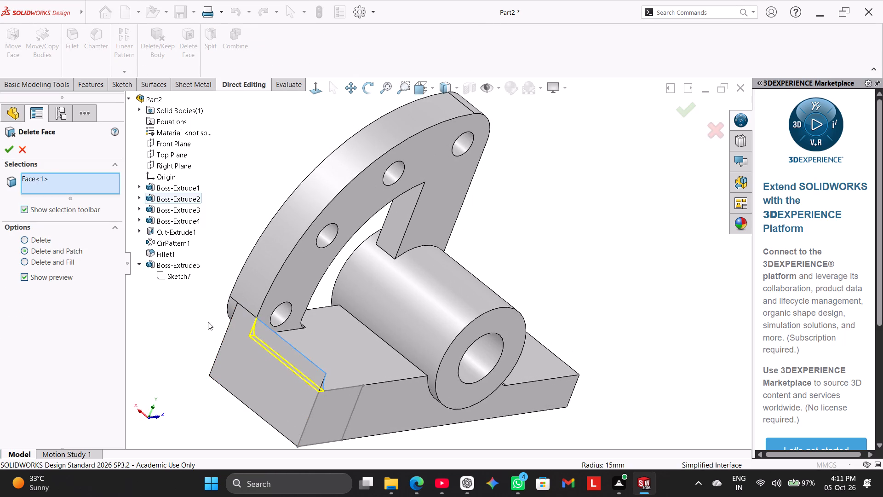
{"action": "middle_click_drag", "start_coordinate": [208, 322], "coordinate": [175, 283]}
{"action": "scroll", "coordinate": [252, 328], "scroll_direction": "down", "scroll_amount": 6}
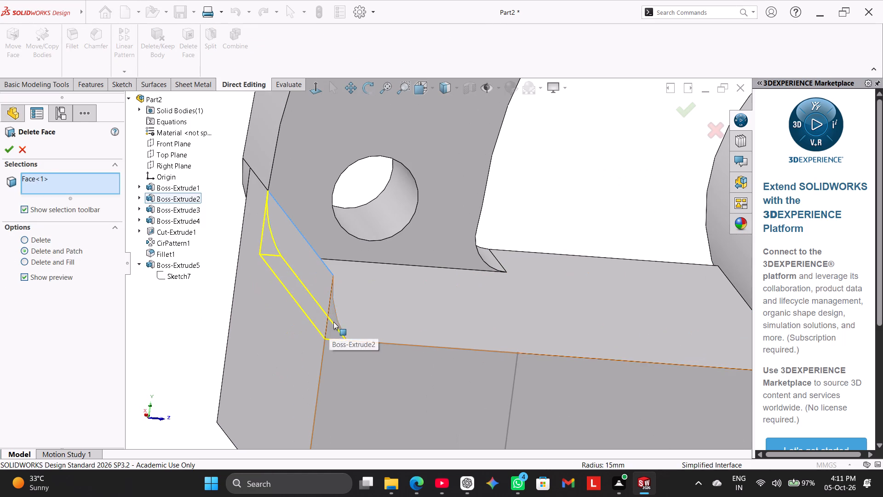
{"action": "left_click", "coordinate": [333, 322]}
{"action": "scroll", "coordinate": [216, 342], "scroll_direction": "up", "scroll_amount": 2}
{"action": "middle_click_drag", "start_coordinate": [213, 329], "coordinate": [210, 317]}
{"action": "scroll", "coordinate": [208, 314], "scroll_direction": "up", "scroll_amount": 7}
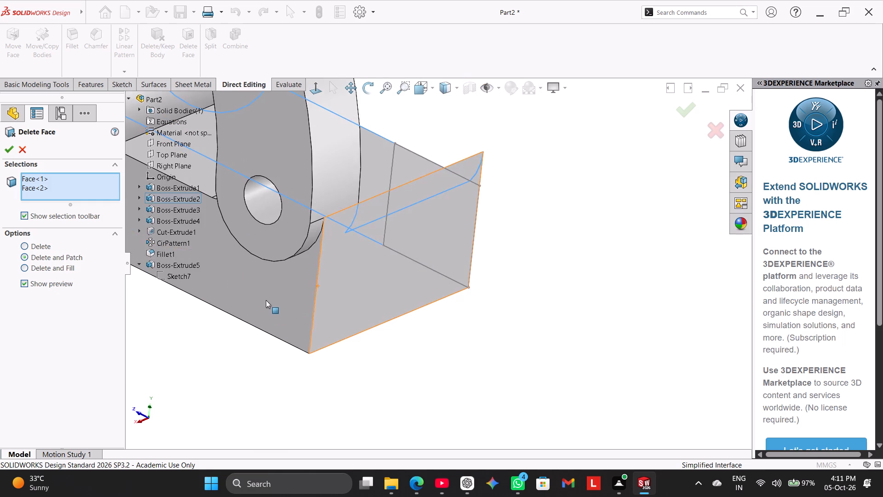
{"action": "scroll", "coordinate": [270, 296], "scroll_direction": "up", "scroll_amount": 5}
{"action": "middle_click_drag", "start_coordinate": [277, 291], "coordinate": [176, 306]}
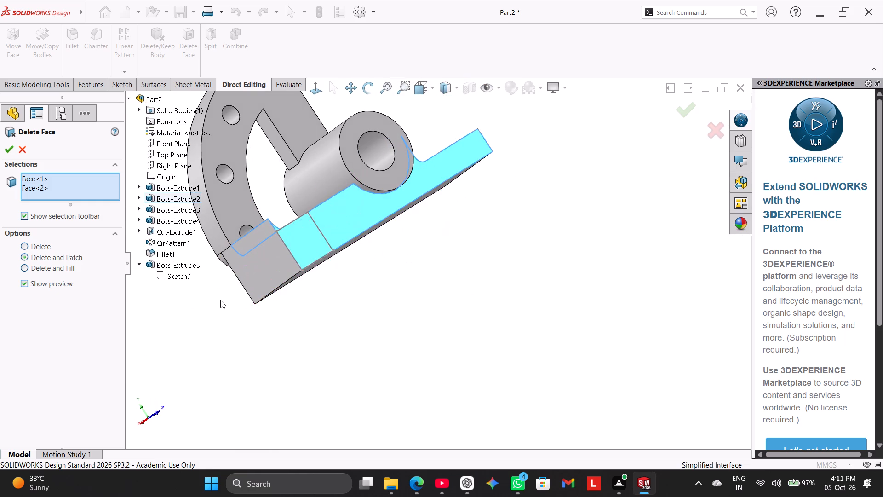
{"action": "scroll", "coordinate": [223, 300], "scroll_direction": "up", "scroll_amount": 1}
{"action": "middle_click_drag", "start_coordinate": [368, 293], "coordinate": [337, 357]}
{"action": "right_click", "coordinate": [49, 189]}
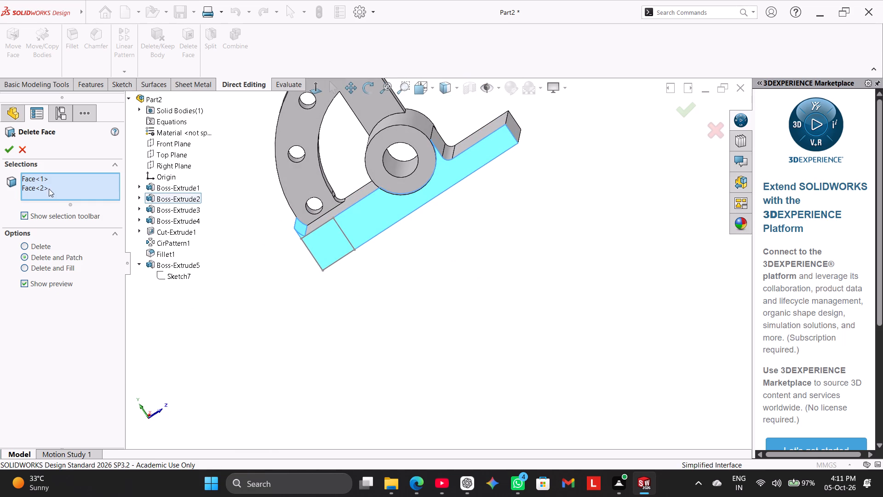
{"action": "left_click", "coordinate": [82, 209]}
{"action": "scroll", "coordinate": [284, 229], "scroll_direction": "down", "scroll_amount": 7}
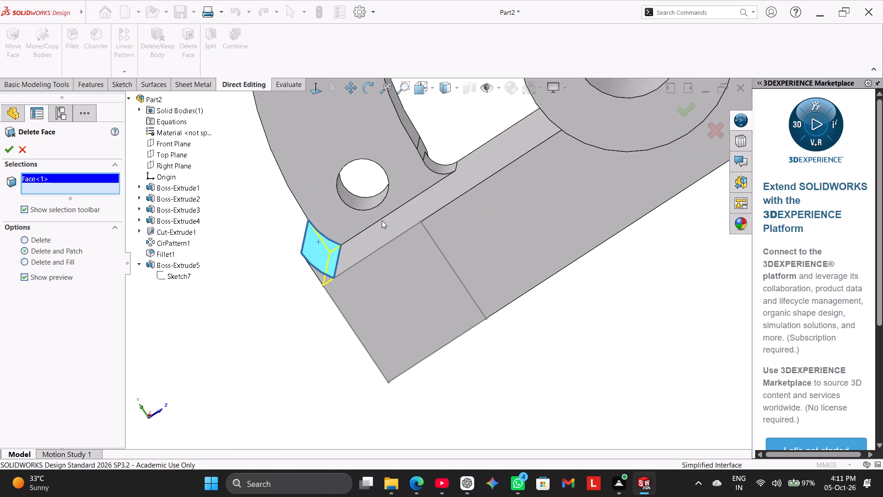
{"action": "scroll", "coordinate": [382, 220], "scroll_direction": "down", "scroll_amount": 5}
{"action": "middle_click_drag", "start_coordinate": [206, 324], "coordinate": [216, 302]}
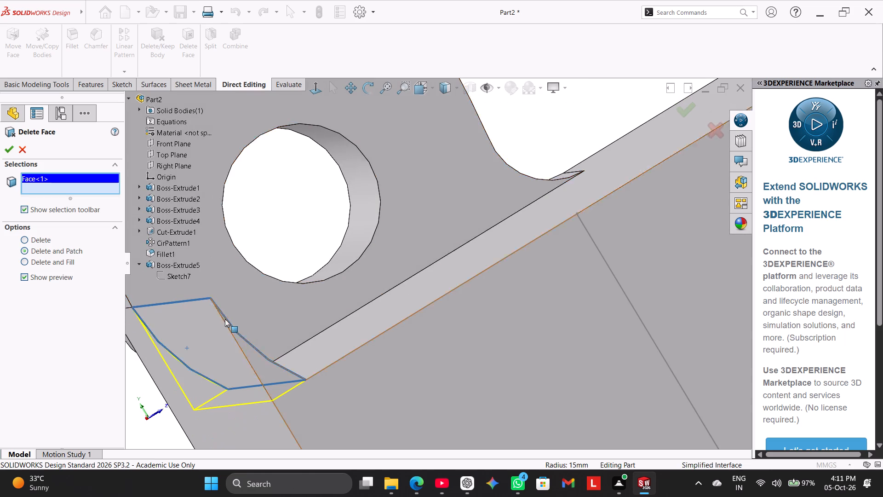
{"action": "left_click", "coordinate": [239, 340]}
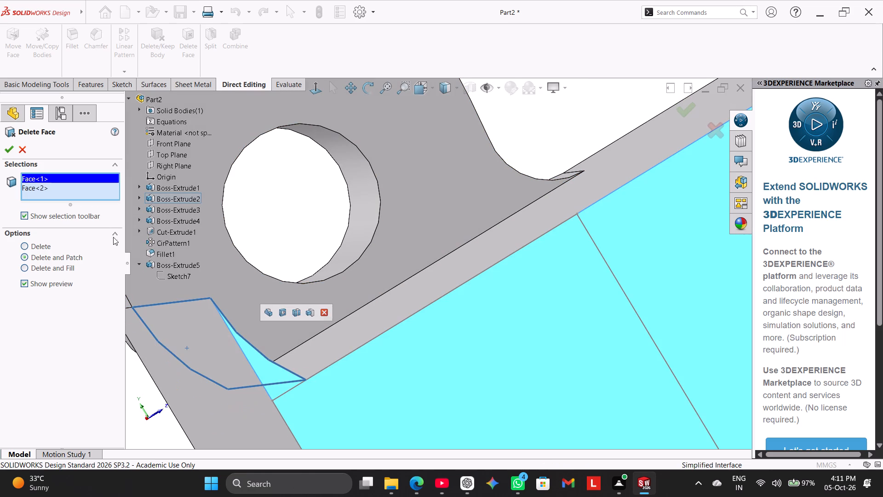
{"action": "right_click", "coordinate": [89, 189]}
{"action": "left_click", "coordinate": [117, 211]}
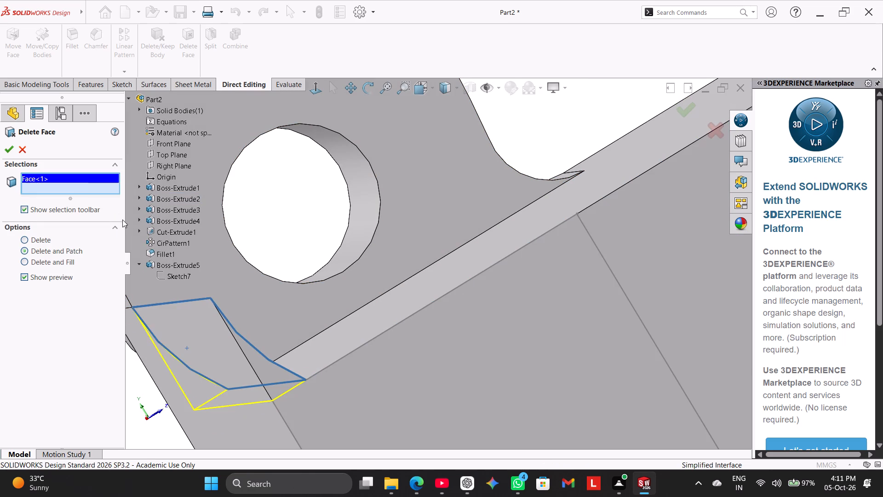
{"action": "scroll", "coordinate": [232, 283], "scroll_direction": "up", "scroll_amount": 4}
{"action": "left_click", "coordinate": [326, 297]}
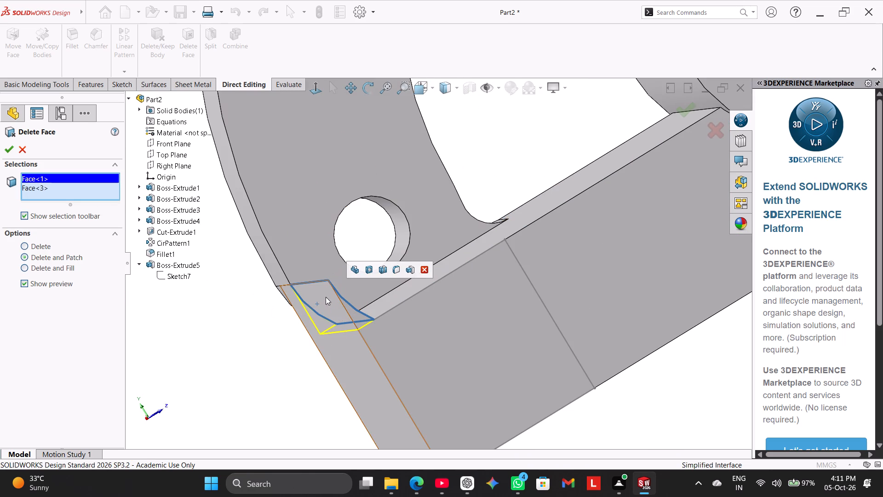
{"action": "right_click", "coordinate": [57, 185]}
{"action": "left_click", "coordinate": [89, 207]}
{"action": "left_click", "coordinate": [13, 150]}
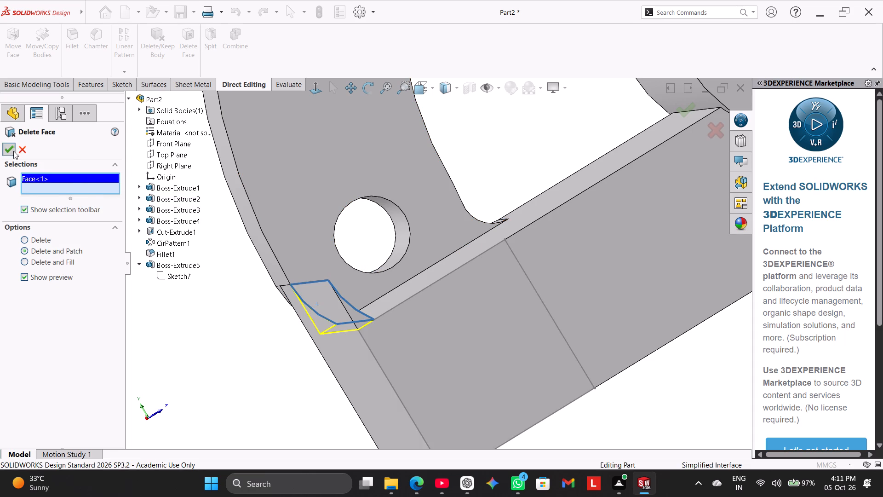
Start a sketch on the low end's top face and draw two circles, about 29 mm diameter over the arm-end block and a smaller one on the low end.
{"action": "scroll", "coordinate": [169, 222], "scroll_direction": "up", "scroll_amount": 2}
{"action": "middle_click_drag", "start_coordinate": [208, 240], "coordinate": [230, 250]}
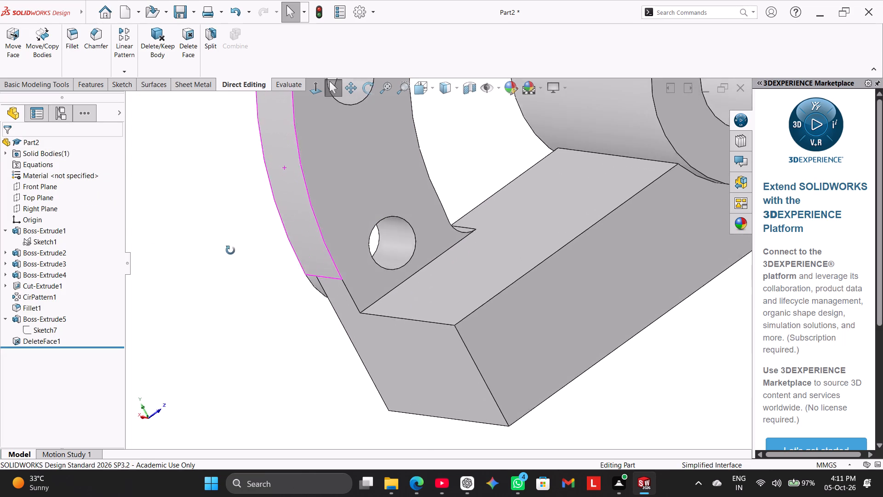
{"action": "middle_click_drag", "start_coordinate": [230, 250], "coordinate": [234, 277]}
{"action": "right_click_drag", "start_coordinate": [261, 243], "coordinate": [364, 168]}
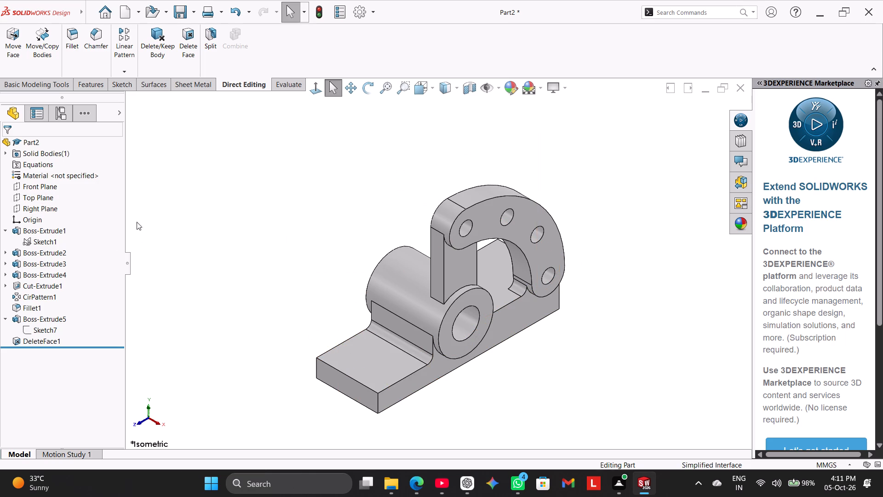
{"action": "right_click", "coordinate": [355, 357]}
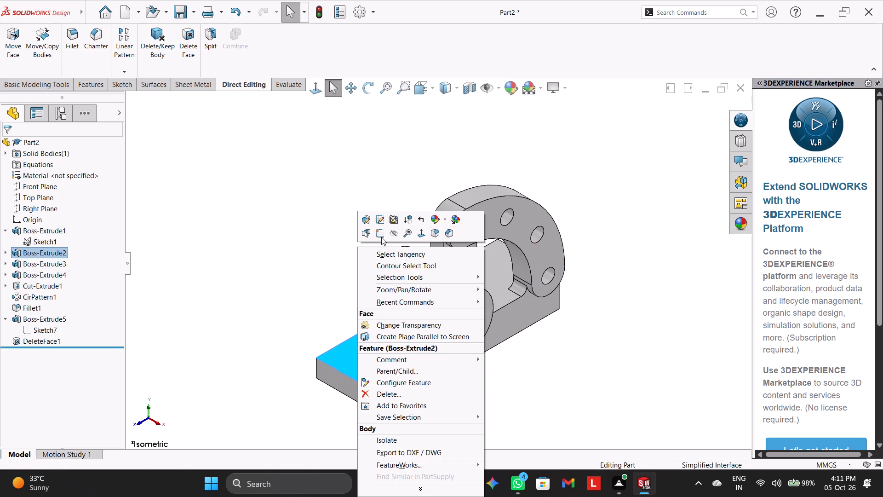
{"action": "left_click", "coordinate": [379, 235]}
{"action": "left_click", "coordinate": [263, 299]}
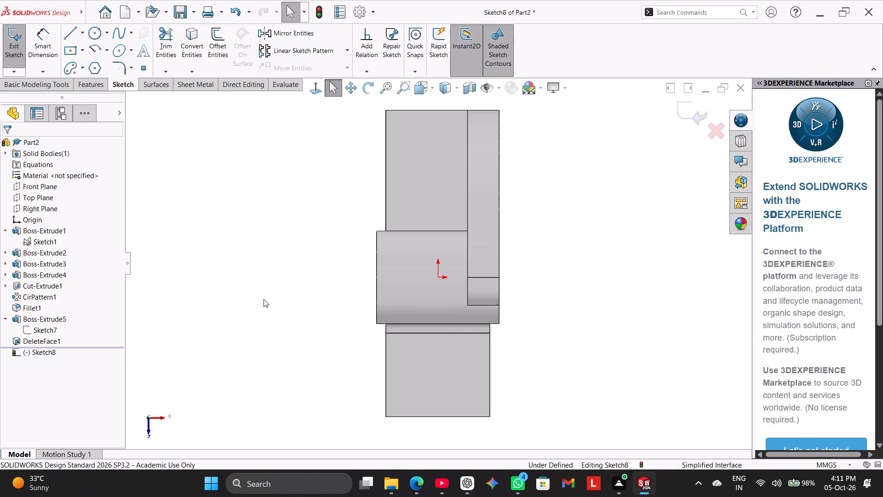
{"action": "left_click", "coordinate": [95, 33]}
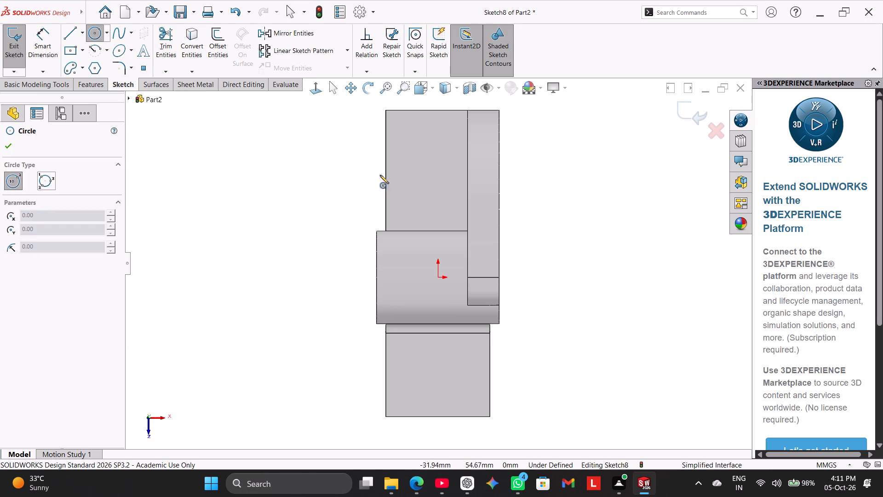
{"action": "left_click", "coordinate": [425, 142]}
{"action": "left_click", "coordinate": [438, 166]}
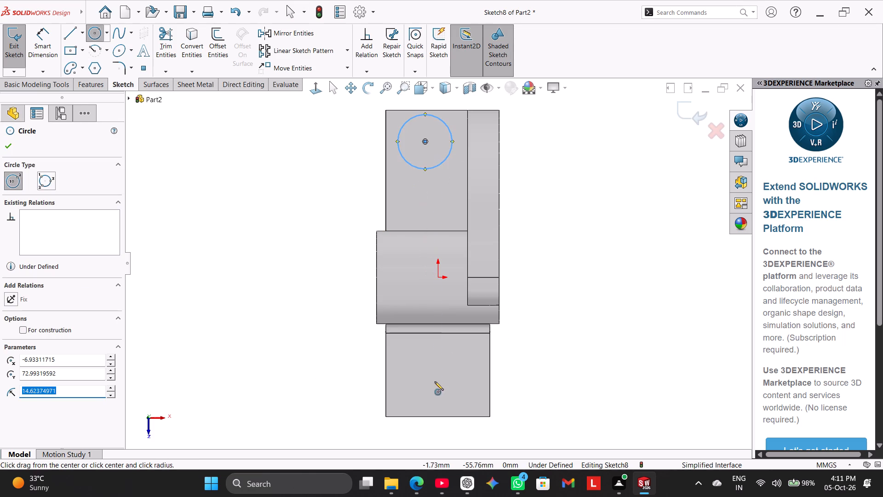
{"action": "left_click", "coordinate": [435, 381]}
{"action": "left_click", "coordinate": [450, 396]}
{"action": "right_click", "coordinate": [307, 332]}
{"action": "left_click", "coordinate": [337, 338]}
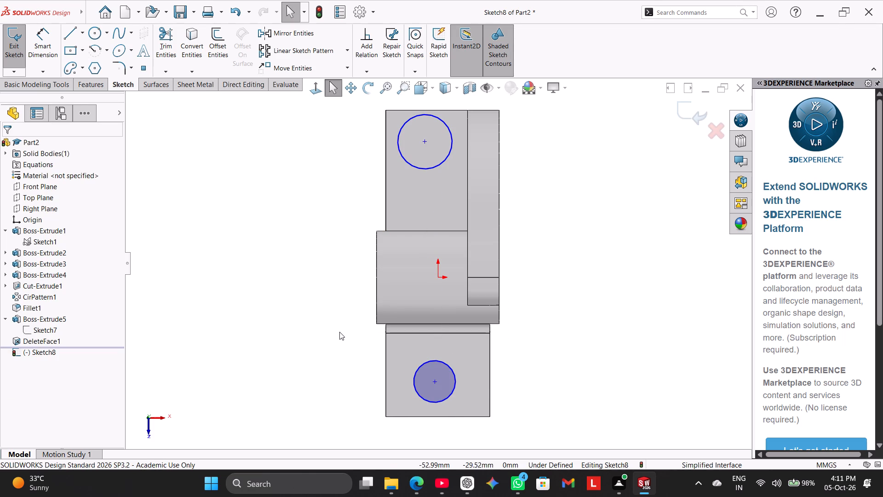
Dimension the arm-end circle's centre 25 mm from the base's long side edge opposite the arm.
{"action": "left_click", "coordinate": [38, 47]}
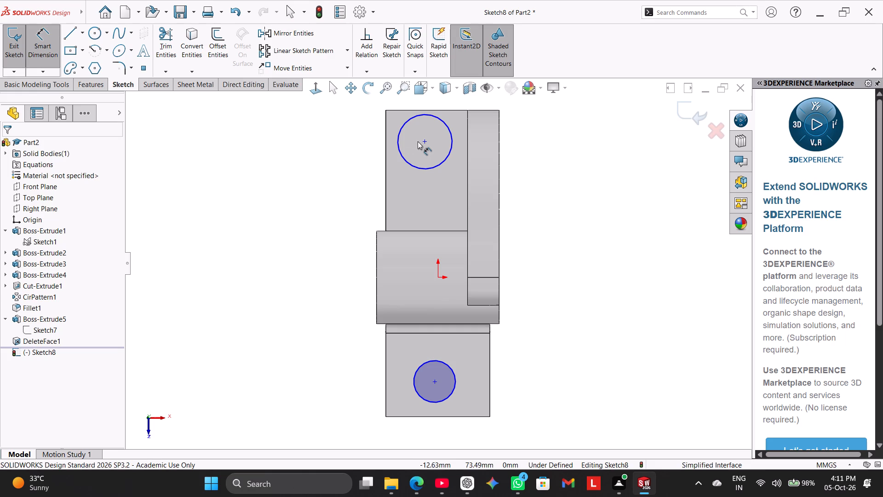
{"action": "left_click", "coordinate": [422, 142]}
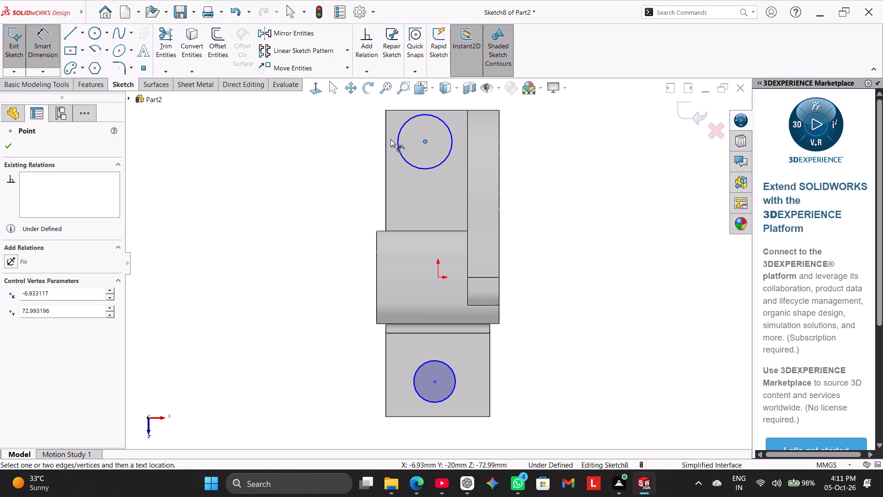
{"action": "left_click", "coordinate": [384, 138]}
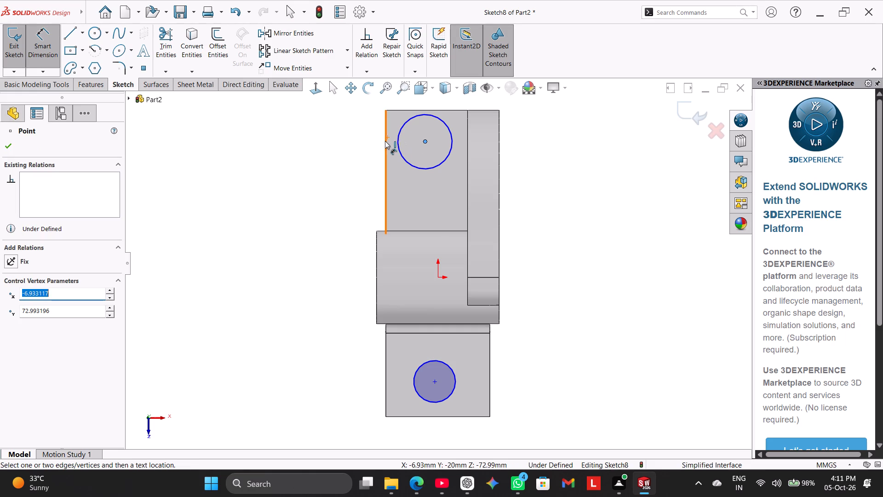
{"action": "left_click", "coordinate": [385, 141]}
{"action": "scroll", "coordinate": [429, 113], "scroll_direction": "up", "scroll_amount": 2}
{"action": "left_click", "coordinate": [420, 138]}
{"action": "type", "text": "25"}
{"action": "key", "text": "Return"}
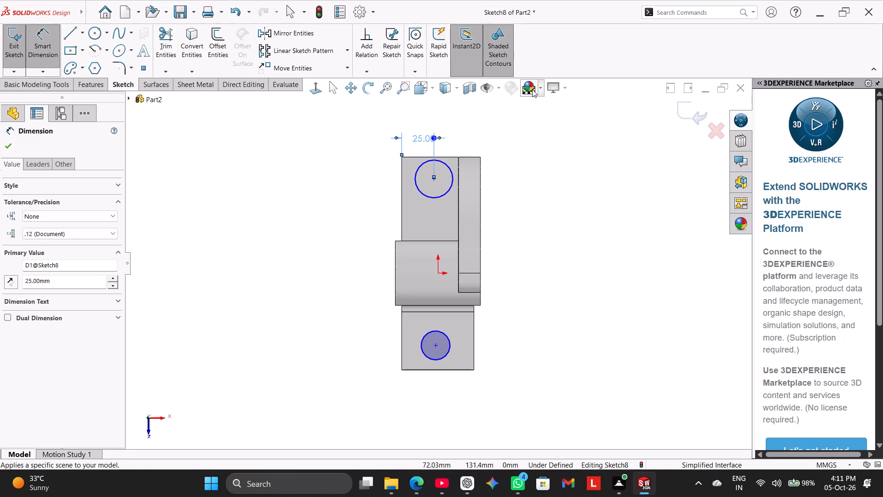
Dimension the arm-end circle's centre 25 mm from the base's short end edge beside it.
{"action": "left_click", "coordinate": [433, 179]}
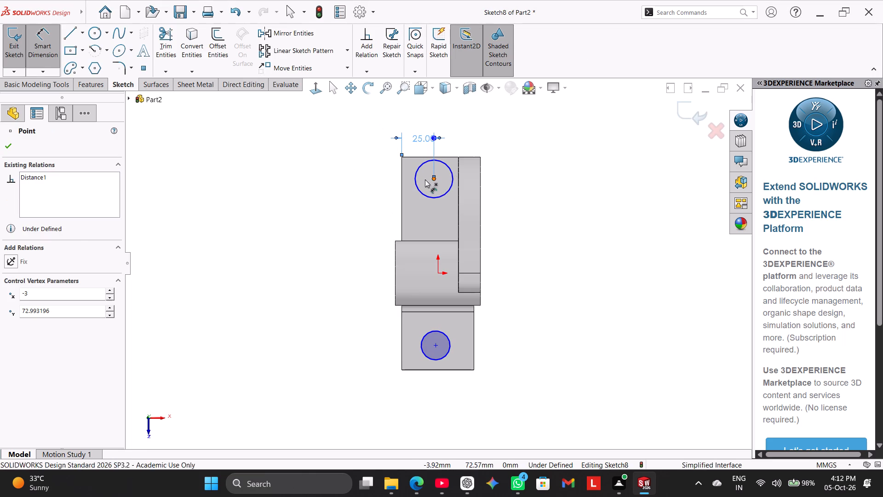
{"action": "left_click", "coordinate": [430, 156]}
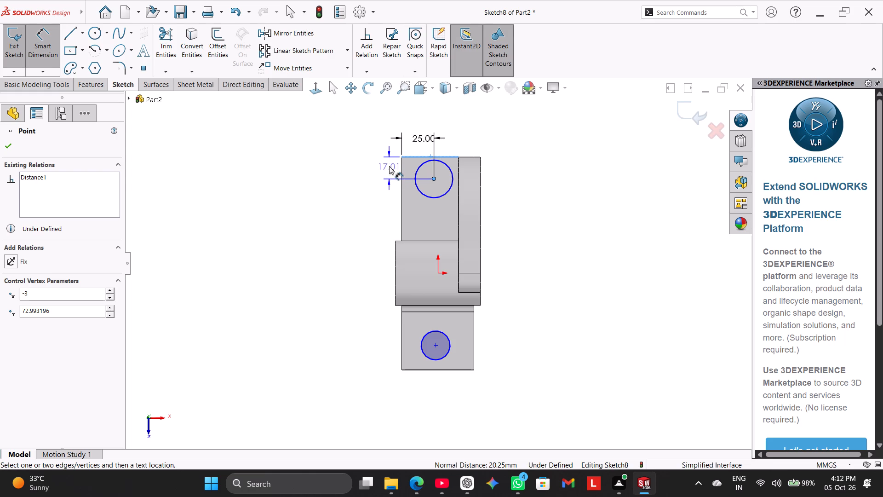
{"action": "left_click", "coordinate": [389, 165]}
{"action": "type", "text": "25"}
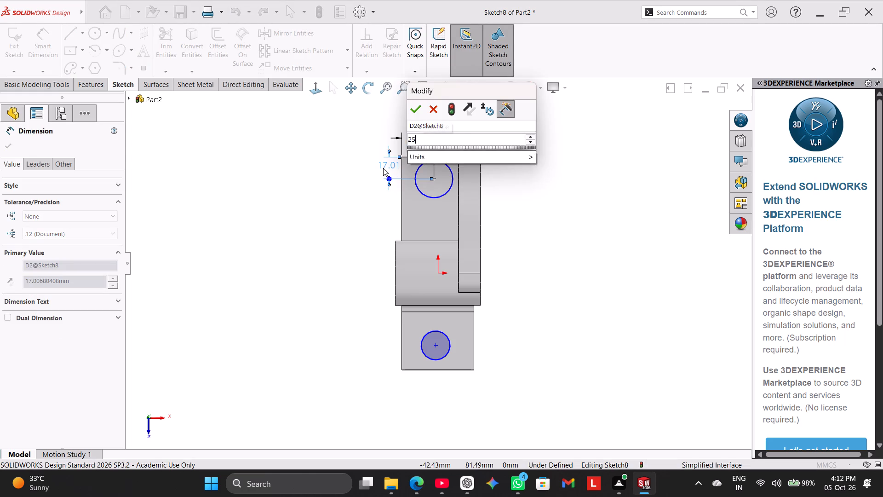
{"action": "key", "text": "Return"}
{"action": "right_click", "coordinate": [162, 282]}
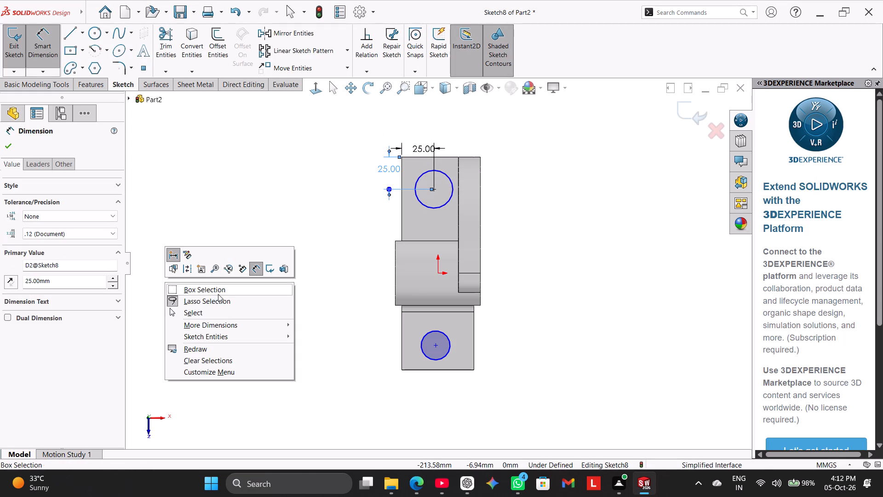
{"action": "left_click", "coordinate": [216, 311]}
Dimension the arm-end circle's diameter as 16 mm.
{"action": "left_click", "coordinate": [42, 40]}
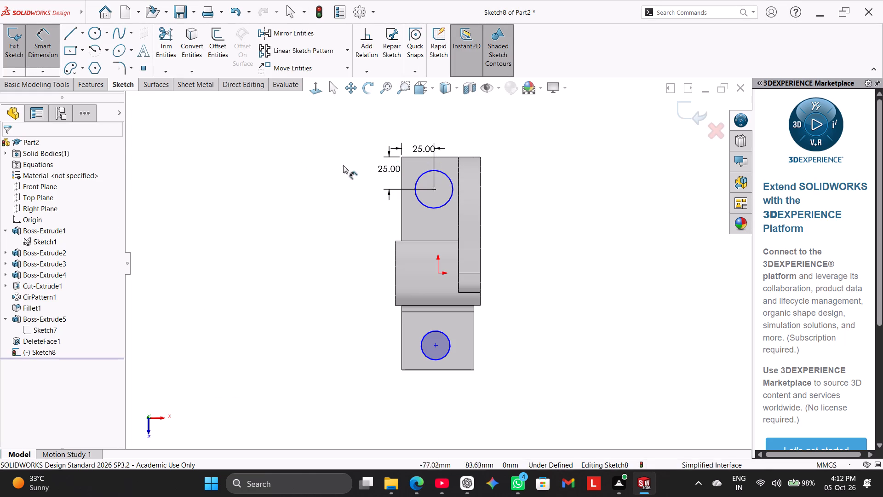
{"action": "left_click_drag", "start_coordinate": [419, 178], "coordinate": [418, 173]}
{"action": "left_click", "coordinate": [492, 130]}
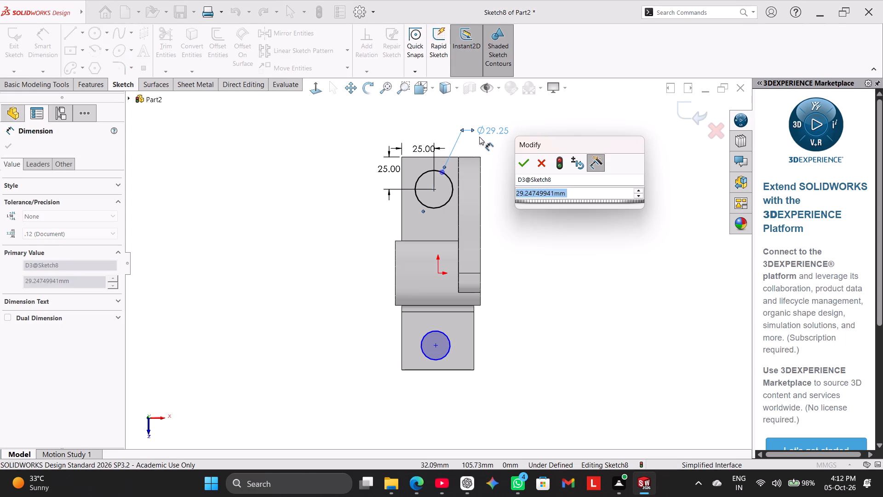
{"action": "type", "text": "16"}
{"action": "key", "text": "Return"}
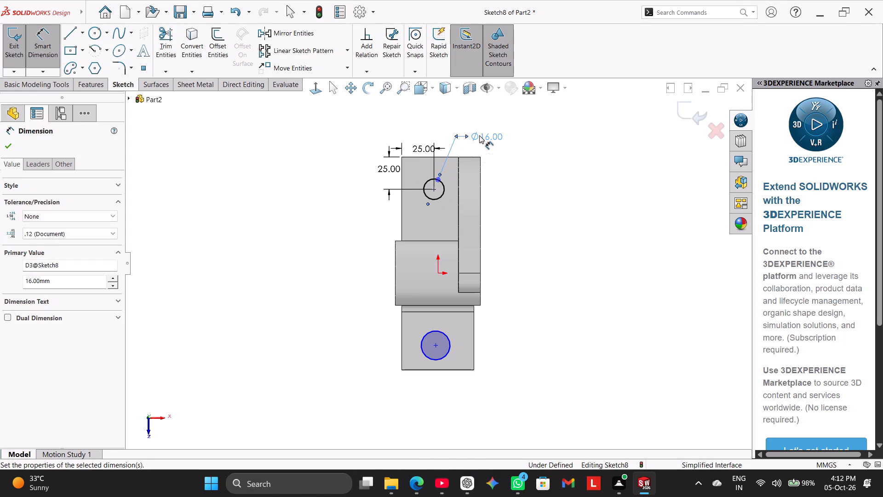
{"action": "right_click", "coordinate": [625, 195]}
{"action": "left_click", "coordinate": [657, 229]}
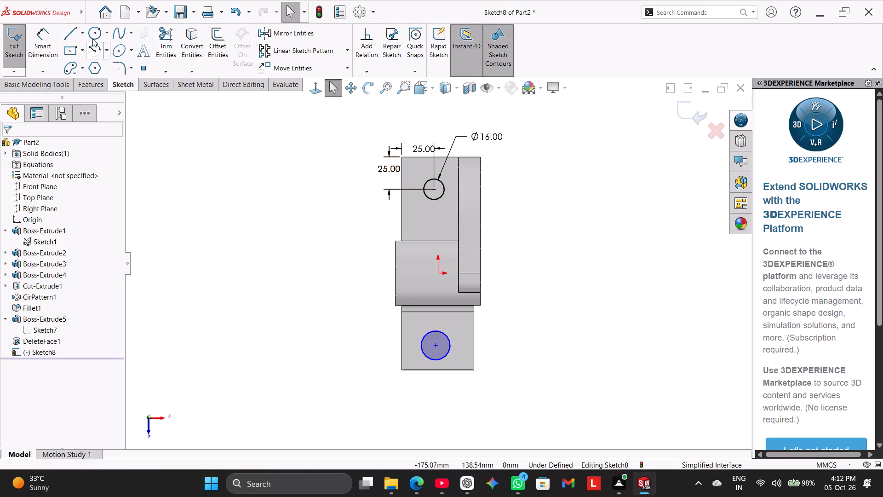
Draw a horizontal construction centerline 33 mm long from the origin to the cylinder's end edge on the side away from the arm.
{"action": "left_click", "coordinate": [83, 30]}
{"action": "left_click", "coordinate": [93, 56]}
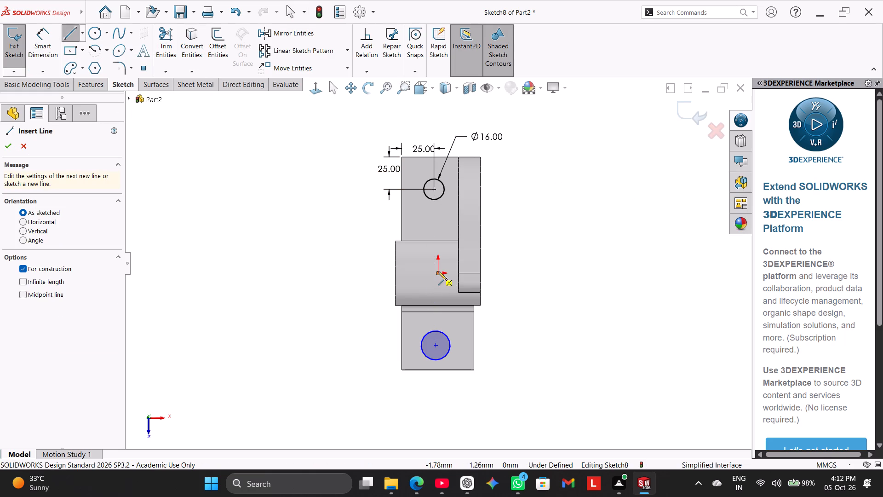
{"action": "left_click", "coordinate": [440, 272]}
{"action": "left_click", "coordinate": [396, 273]}
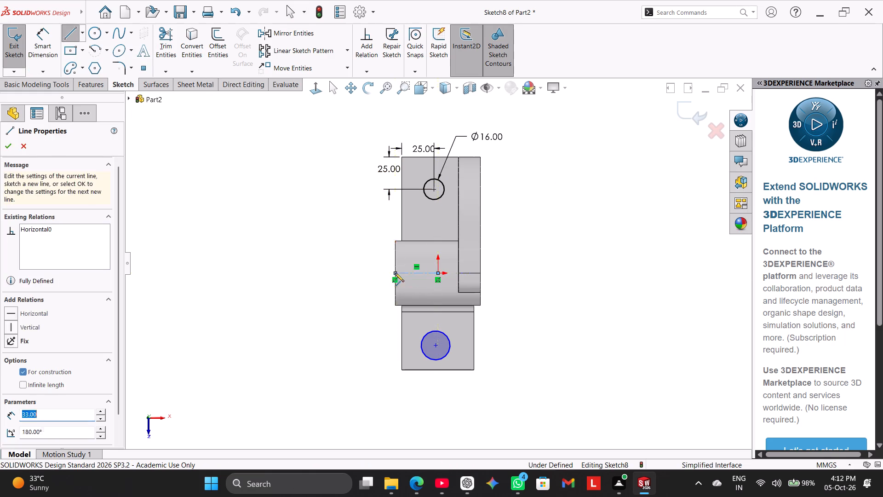
{"action": "right_click", "coordinate": [338, 242]}
{"action": "left_click", "coordinate": [368, 249]}
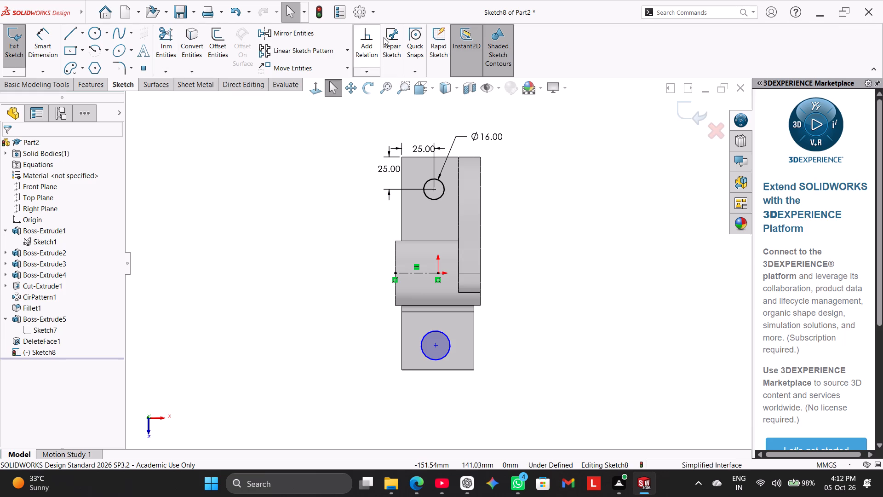
Delete the undimensioned circle on the low end of the base.
{"action": "right_click", "coordinate": [428, 336]}
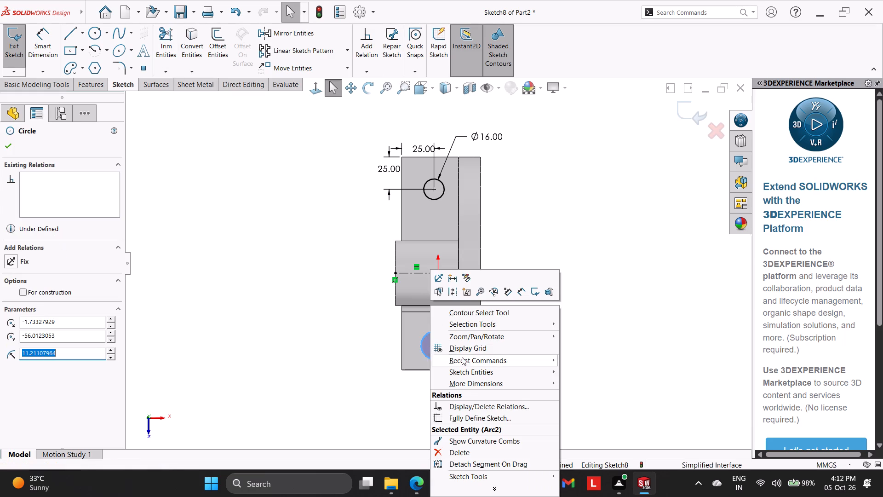
{"action": "left_click", "coordinate": [475, 451]}
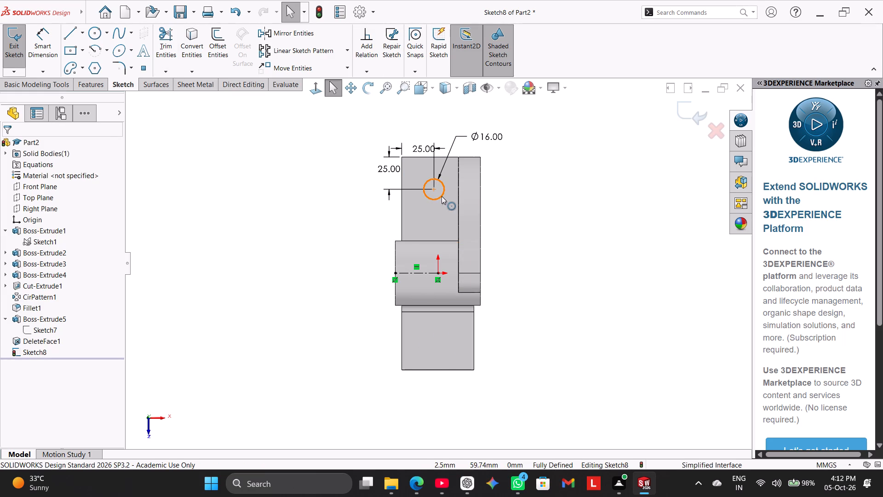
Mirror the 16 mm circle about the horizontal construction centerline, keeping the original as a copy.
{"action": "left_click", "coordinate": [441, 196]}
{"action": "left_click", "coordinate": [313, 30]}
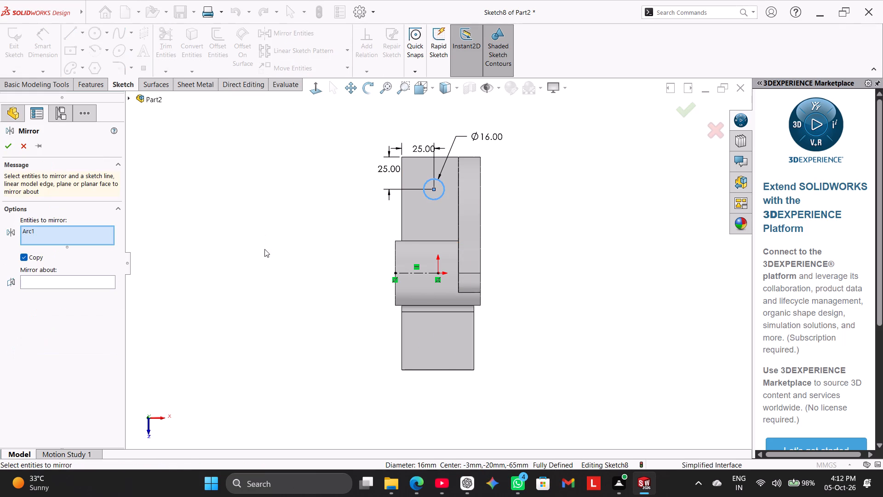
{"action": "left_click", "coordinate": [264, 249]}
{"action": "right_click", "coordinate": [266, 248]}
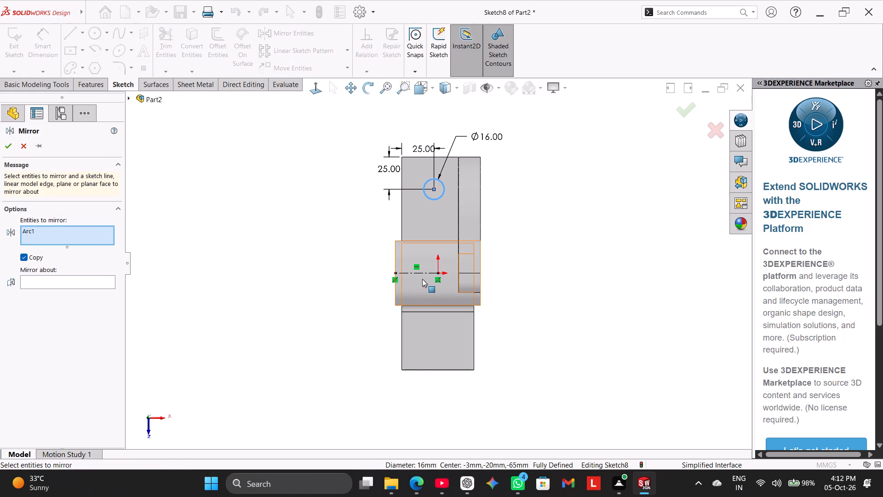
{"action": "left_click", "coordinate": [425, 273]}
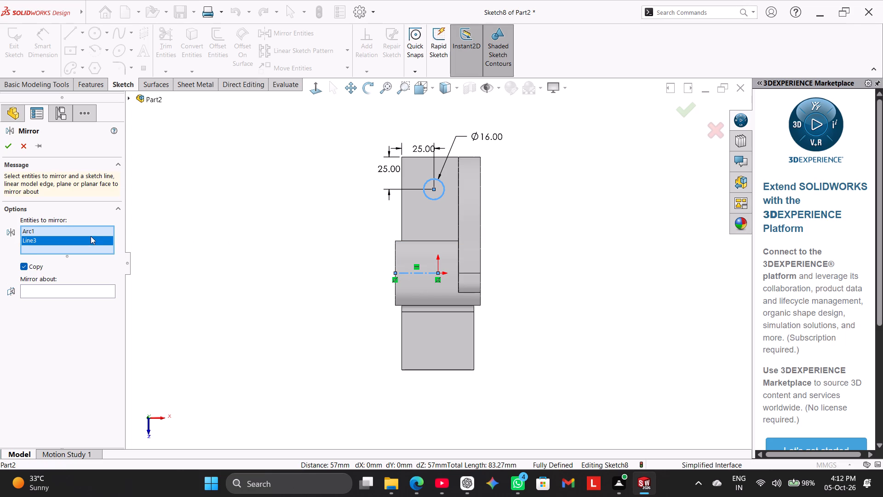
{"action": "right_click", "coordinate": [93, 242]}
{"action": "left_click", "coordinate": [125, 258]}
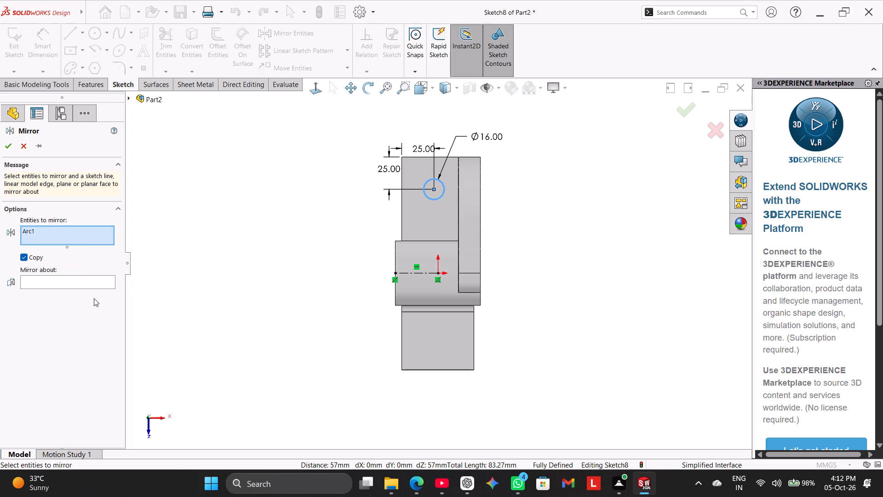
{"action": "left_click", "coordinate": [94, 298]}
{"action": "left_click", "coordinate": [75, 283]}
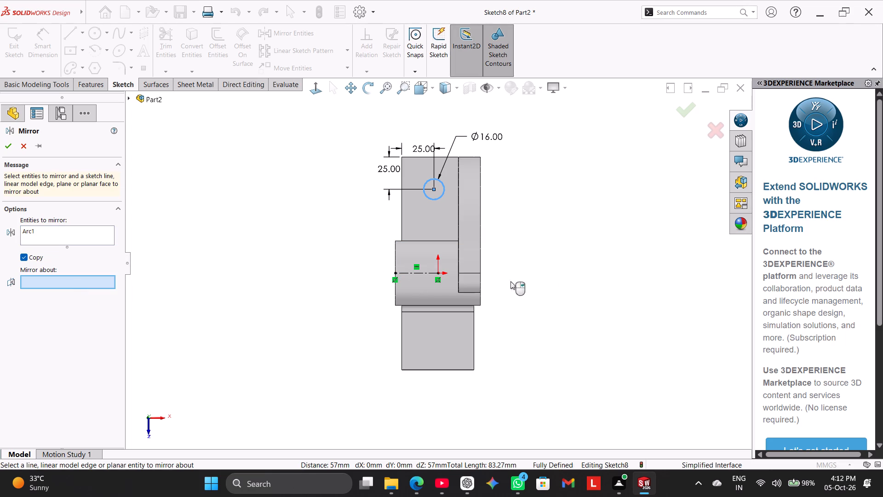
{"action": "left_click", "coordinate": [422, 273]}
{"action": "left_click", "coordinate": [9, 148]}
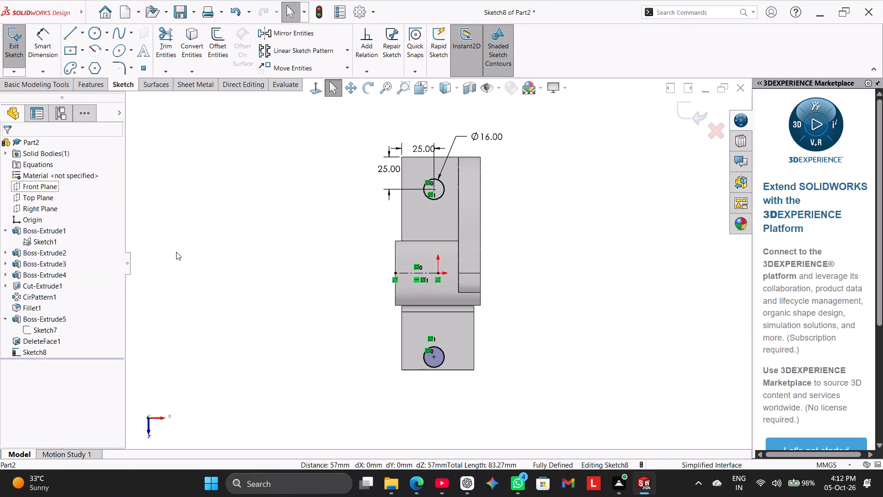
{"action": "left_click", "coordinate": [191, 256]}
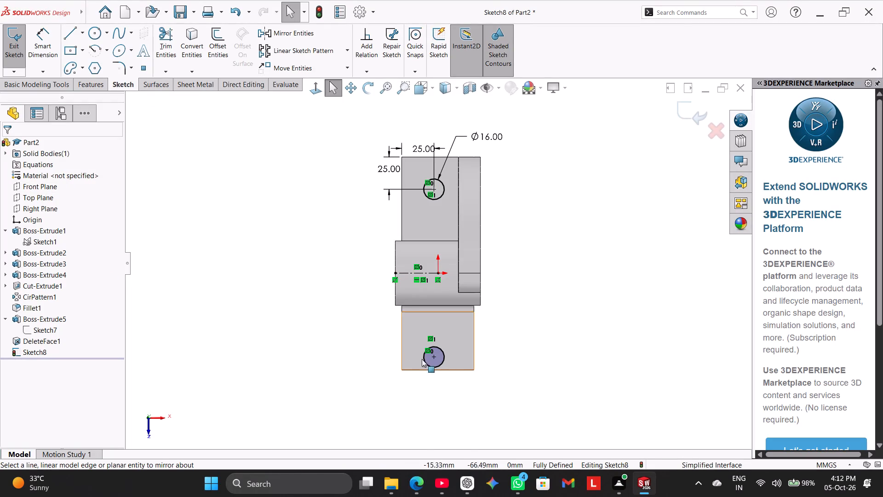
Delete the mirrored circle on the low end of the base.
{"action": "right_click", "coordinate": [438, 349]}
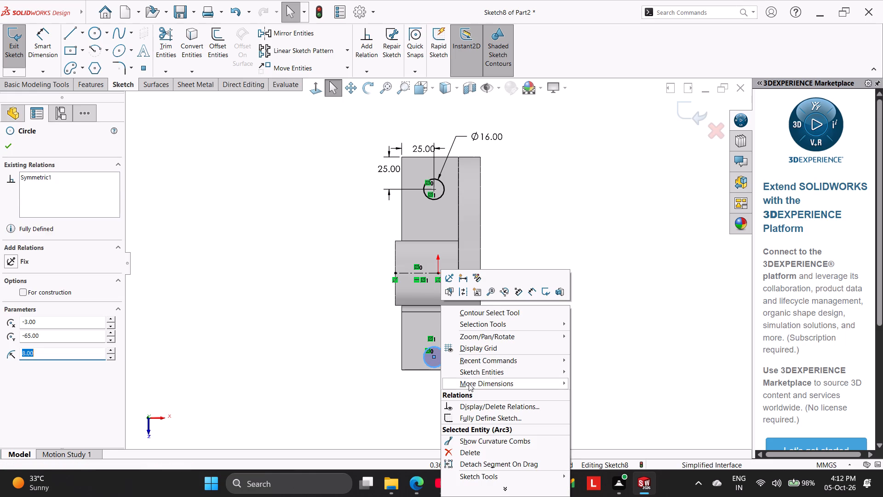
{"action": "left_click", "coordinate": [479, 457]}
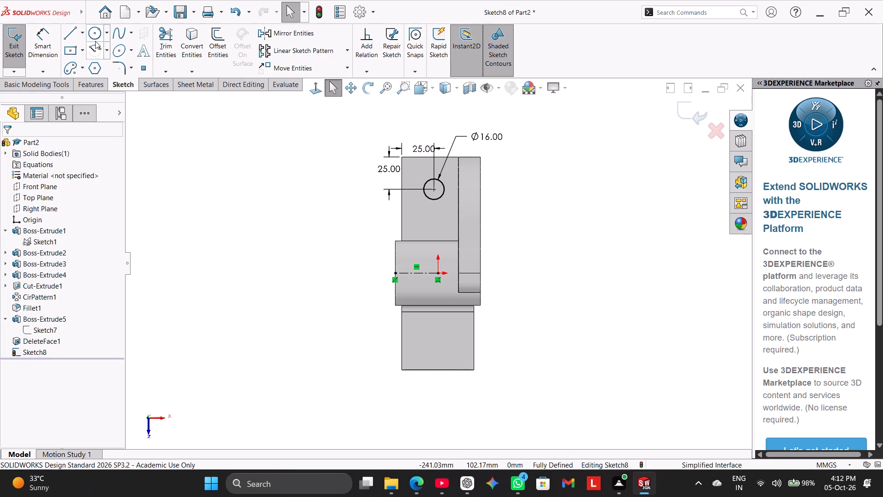
Draw a circle about 28 mm in diameter on the low end's top face.
{"action": "left_click", "coordinate": [95, 35]}
{"action": "left_click", "coordinate": [430, 345]}
{"action": "left_click", "coordinate": [442, 358]}
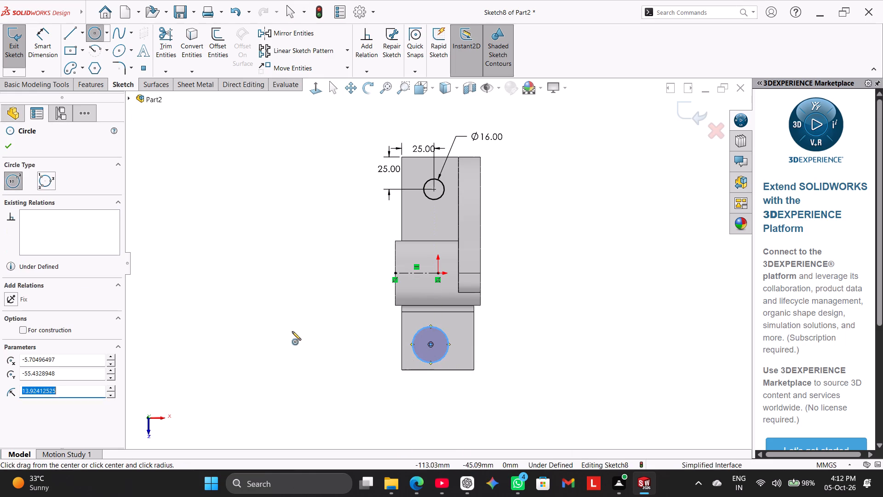
{"action": "right_click", "coordinate": [292, 331]}
{"action": "left_click", "coordinate": [326, 334]}
Dimension the low-end circle's centre 25 mm from the low end's short outer edge.
{"action": "left_click", "coordinate": [44, 46]}
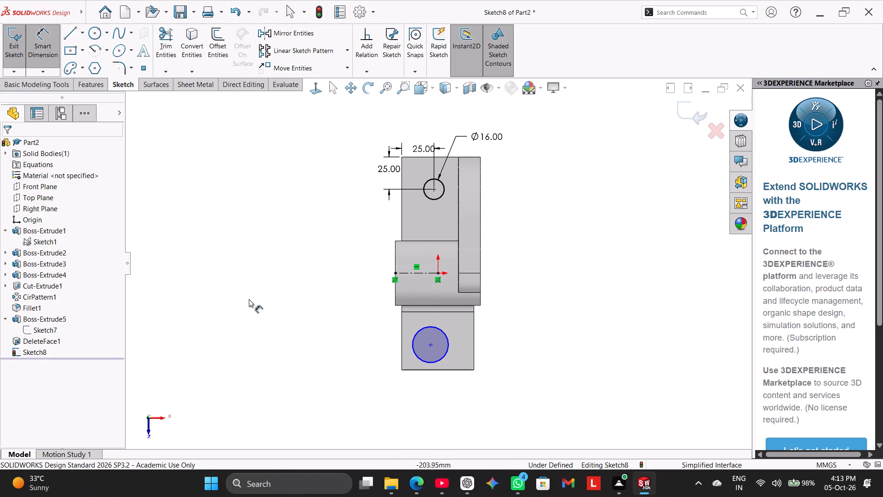
{"action": "left_click", "coordinate": [430, 343]}
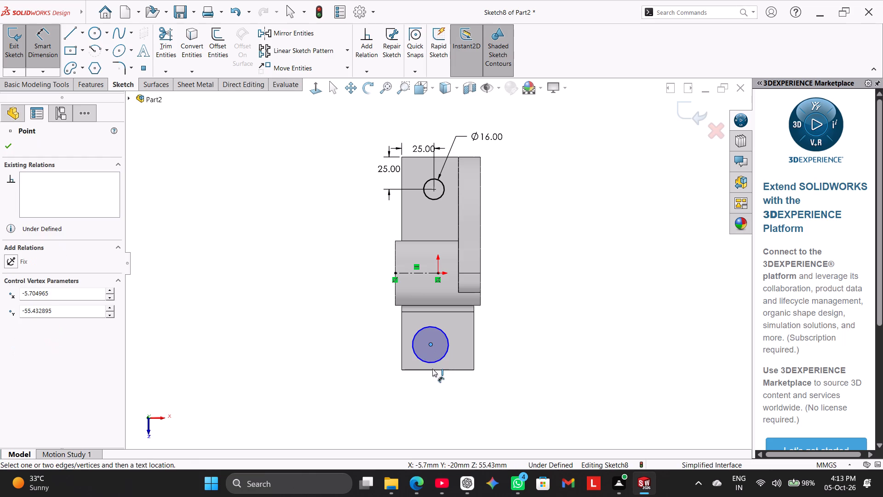
{"action": "left_click", "coordinate": [432, 369]}
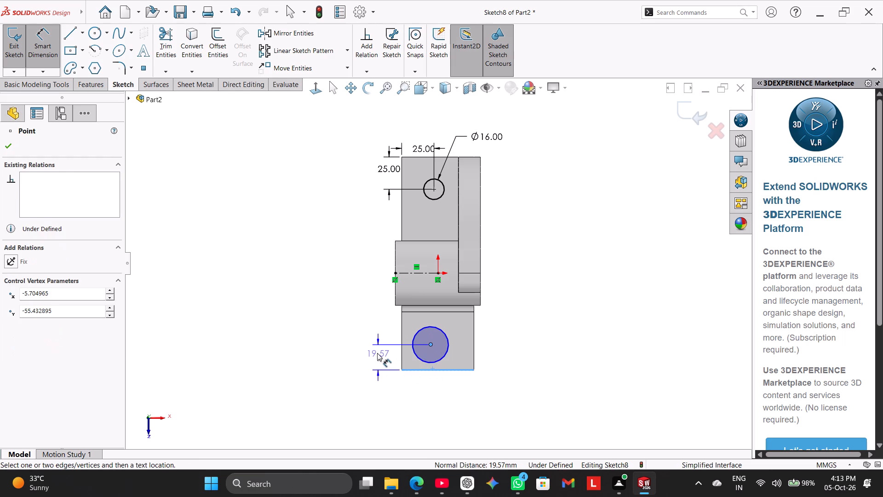
{"action": "left_click", "coordinate": [377, 353]}
{"action": "type", "text": "25"}
{"action": "key", "text": "Return"}
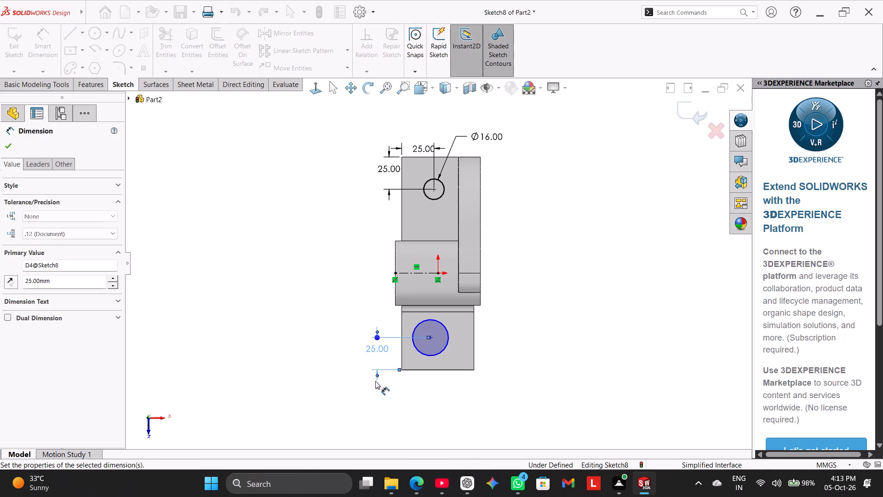
Dimension the low-end circle's centre 25 mm from the base's long side edge opposite the arm.
{"action": "left_click", "coordinate": [430, 335]}
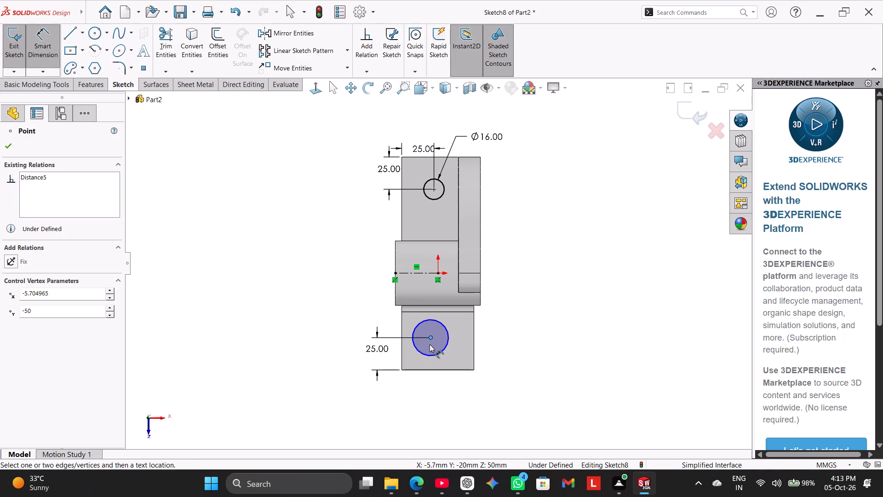
{"action": "left_click", "coordinate": [402, 362]}
{"action": "left_click", "coordinate": [418, 397]}
{"action": "type", "text": "25"}
{"action": "key", "text": "Return"}
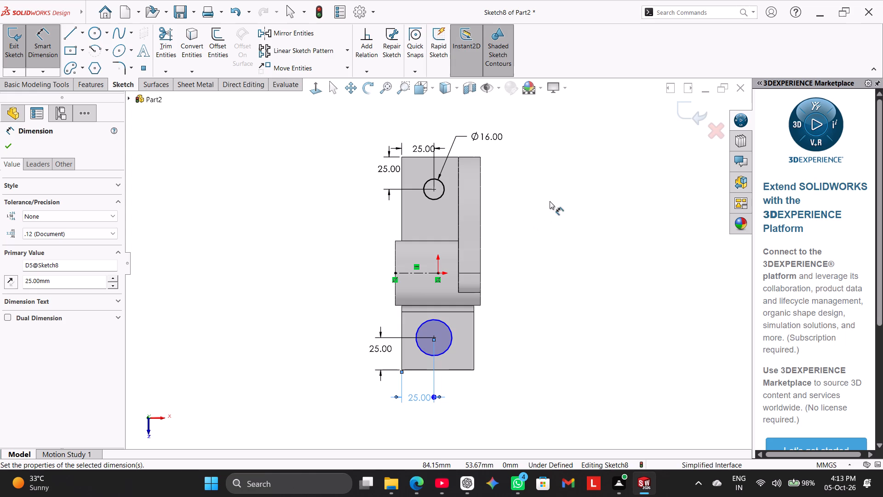
{"action": "right_click", "coordinate": [556, 175]}
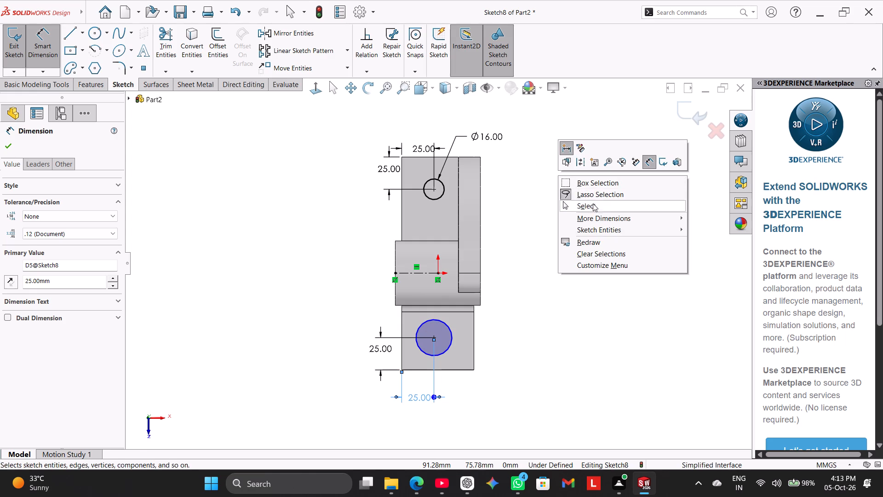
{"action": "left_click", "coordinate": [594, 203]}
Add an Equal relation between the 16 mm circle and the low-end circle, leaving the low end's face out of the selection.
{"action": "left_click", "coordinate": [439, 200], "text": "ctrl"}
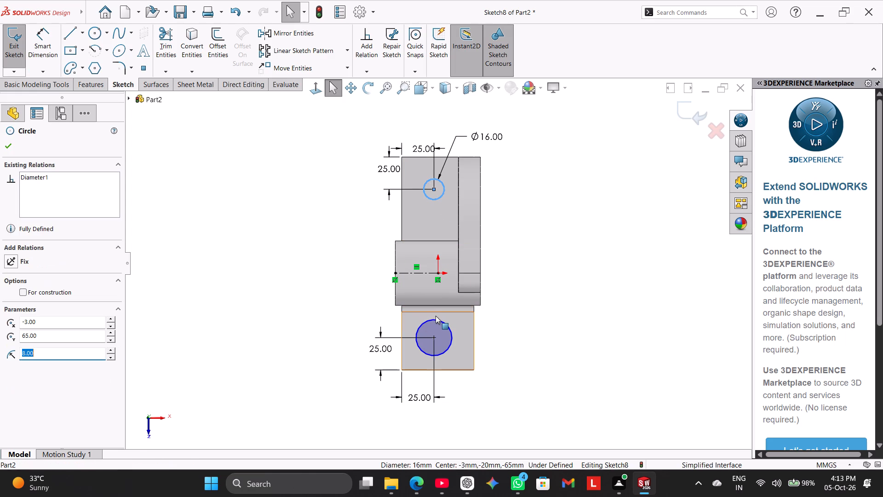
{"action": "left_click", "coordinate": [437, 317], "text": "ctrl"}
{"action": "left_click", "coordinate": [437, 320], "text": "ctrl"}
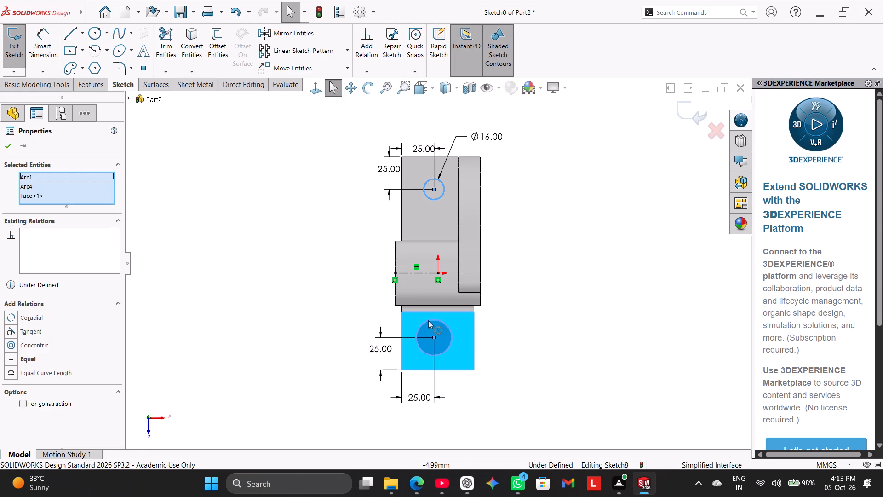
{"action": "right_click", "coordinate": [50, 198]}
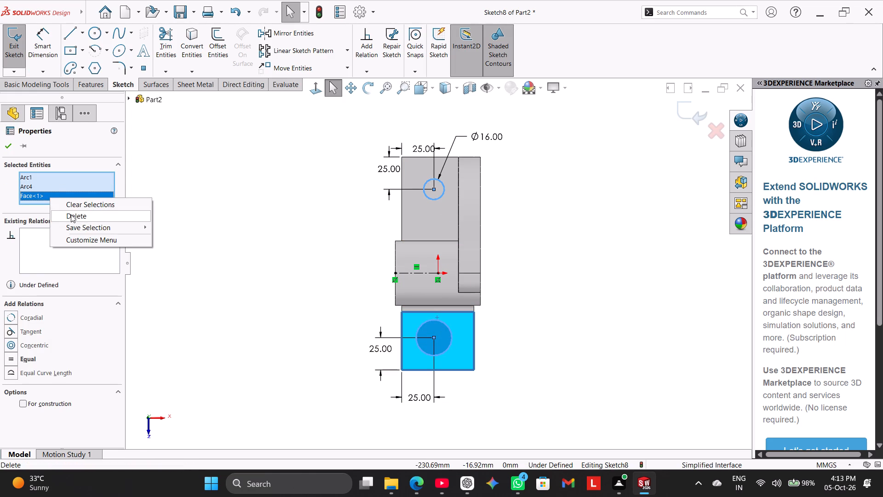
{"action": "left_click", "coordinate": [82, 217]}
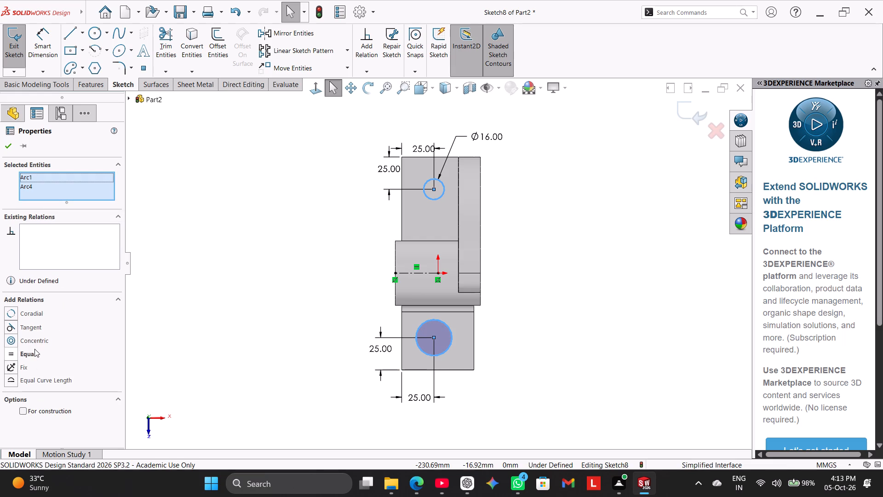
{"action": "left_click", "coordinate": [34, 349]}
{"action": "left_click", "coordinate": [217, 273]}
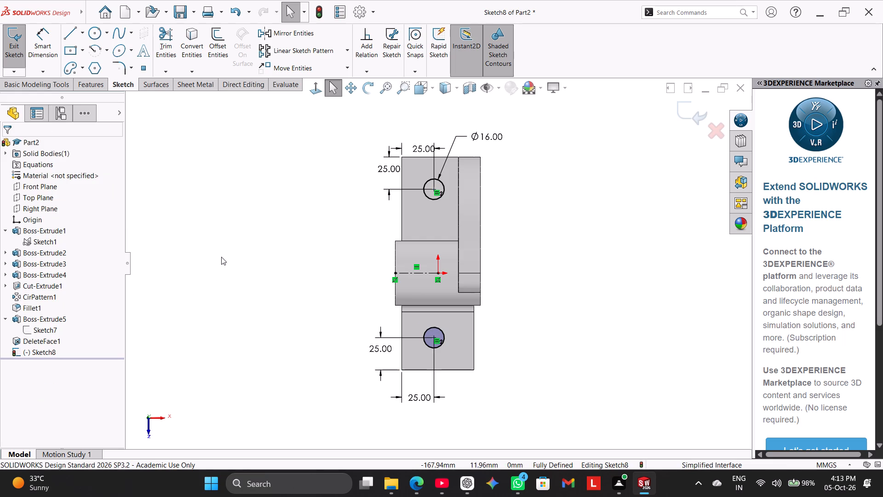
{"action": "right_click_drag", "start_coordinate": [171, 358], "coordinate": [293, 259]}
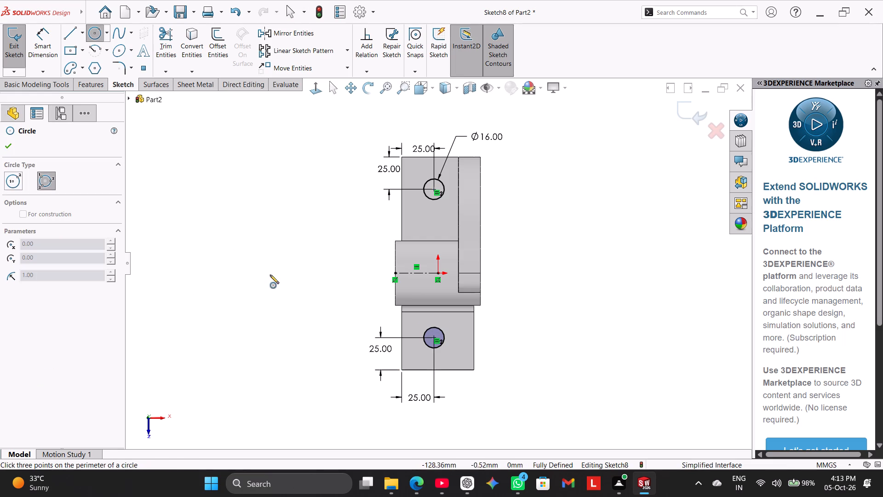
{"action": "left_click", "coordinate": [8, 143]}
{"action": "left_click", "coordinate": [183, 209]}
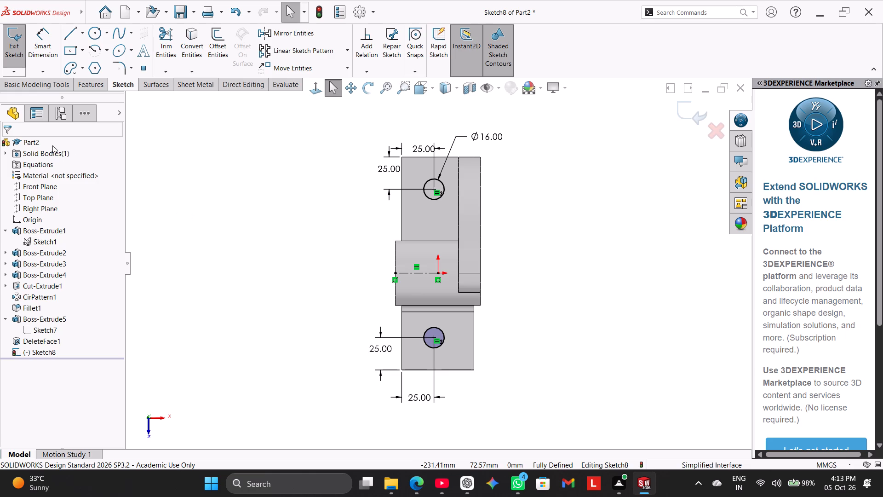
Cut-extrude both 16 mm circles on the base's ends with the Up To Next end condition.
{"action": "left_click", "coordinate": [100, 81]}
{"action": "left_click", "coordinate": [161, 52]}
{"action": "middle_click_drag", "start_coordinate": [227, 268], "coordinate": [229, 145]}
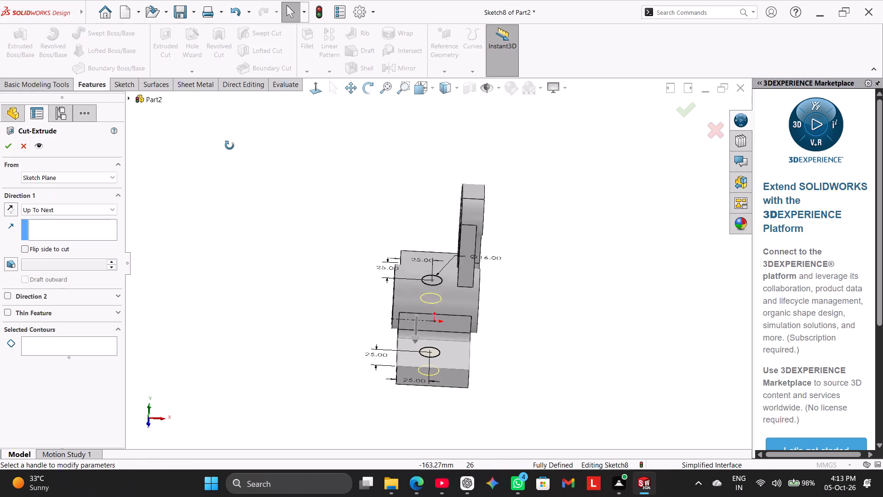
{"action": "middle_click_drag", "start_coordinate": [229, 145], "coordinate": [229, 142]}
{"action": "left_click", "coordinate": [9, 144]}
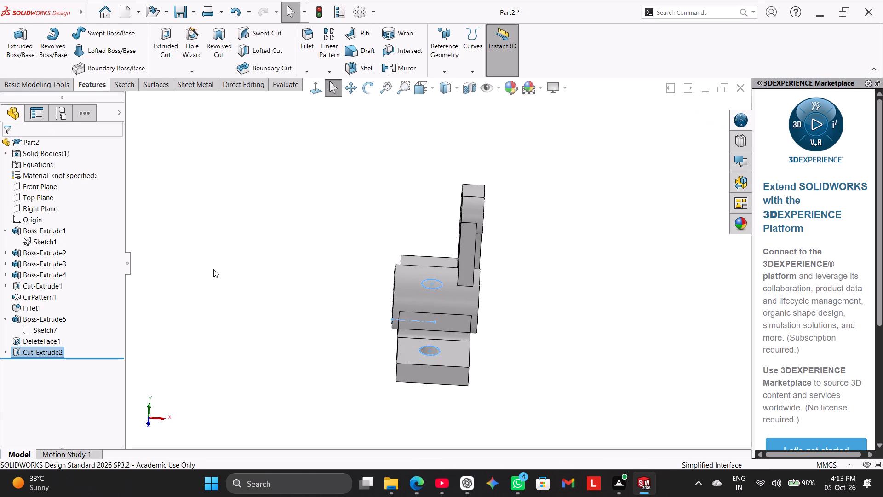
Examine the circle cuts at both ends of the base from below, from above and in isometric view.
{"action": "right_click_drag", "start_coordinate": [213, 268], "coordinate": [447, 109]}
{"action": "left_click", "coordinate": [298, 217]}
{"action": "middle_click_drag", "start_coordinate": [322, 191], "coordinate": [456, 59]}
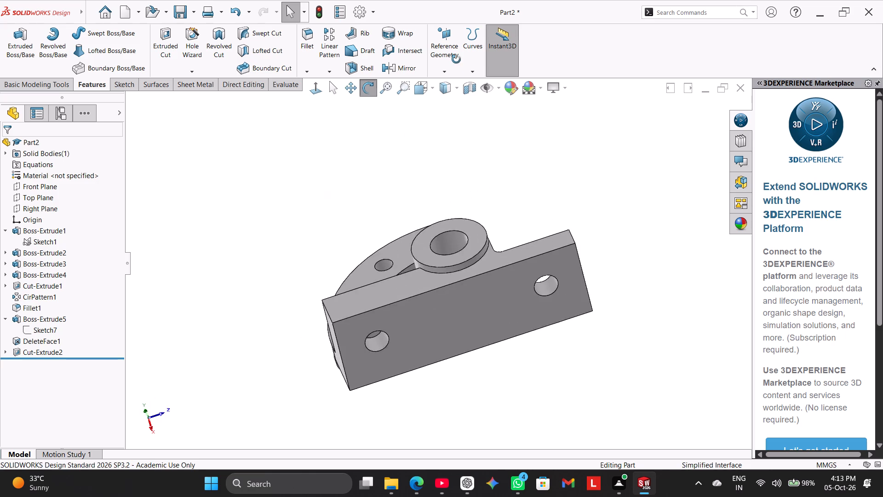
{"action": "middle_click_drag", "start_coordinate": [456, 59], "coordinate": [359, 209]}
{"action": "right_click_drag", "start_coordinate": [166, 249], "coordinate": [307, 165]}
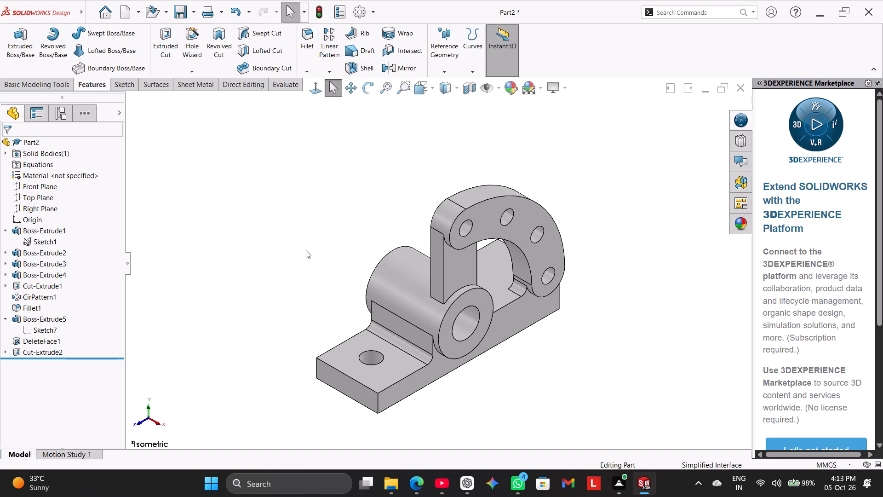
{"action": "middle_click_drag", "start_coordinate": [315, 277], "coordinate": [310, 353]}
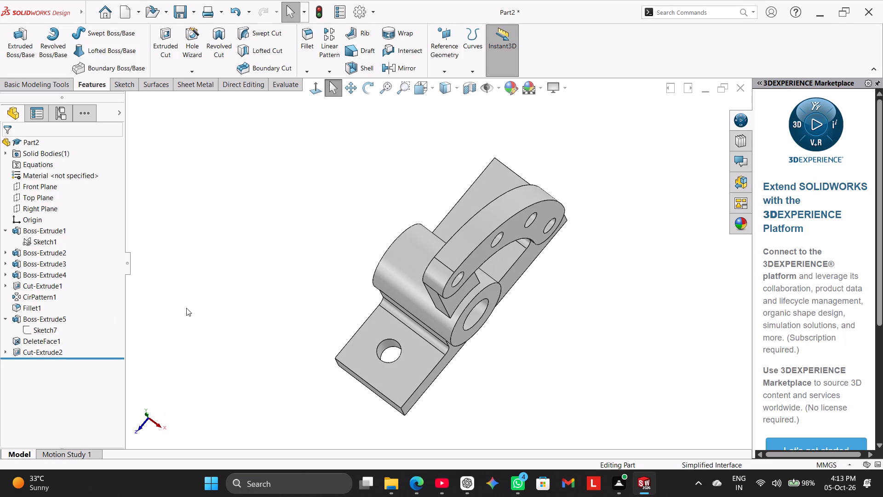
Reopen the base-hole sketch, Sketch8, to check its two circles and dimensions, leaving it without edits.
{"action": "left_click", "coordinate": [11, 351]}
{"action": "left_click", "coordinate": [35, 366]}
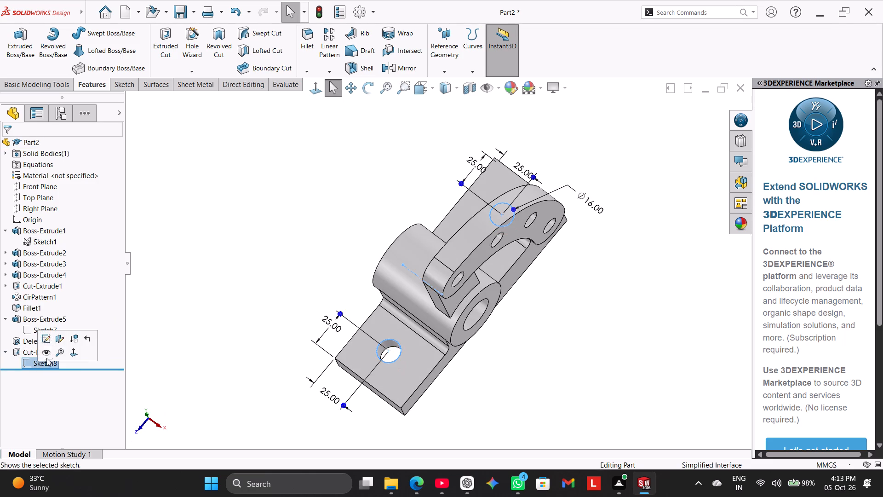
{"action": "left_click", "coordinate": [45, 338]}
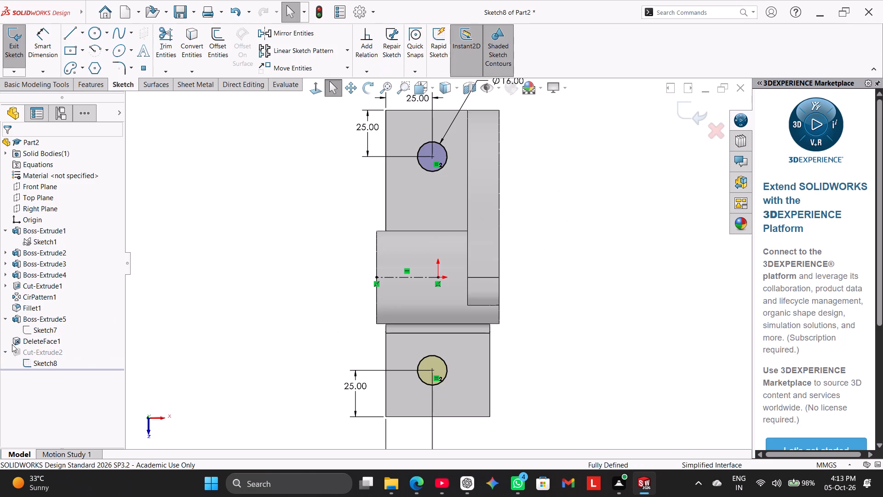
{"action": "left_click", "coordinate": [10, 351]}
{"action": "left_click", "coordinate": [6, 351]}
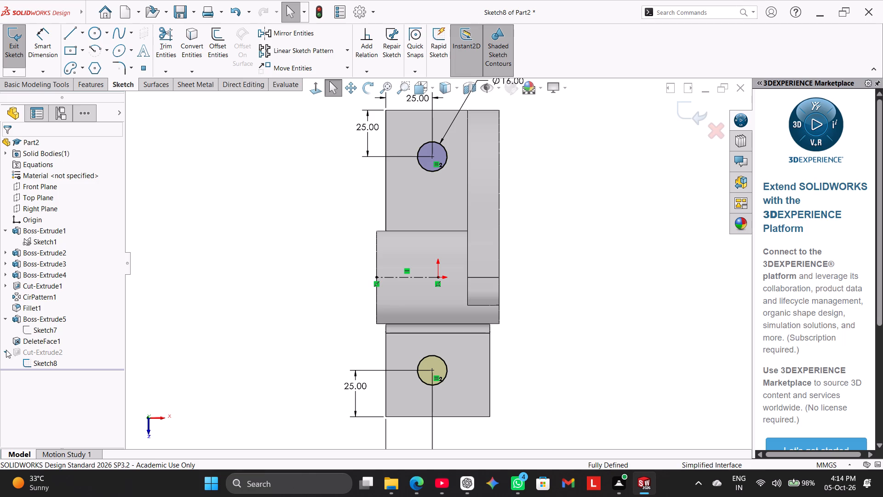
{"action": "left_click", "coordinate": [17, 39]}
{"action": "left_click", "coordinate": [6, 349]}
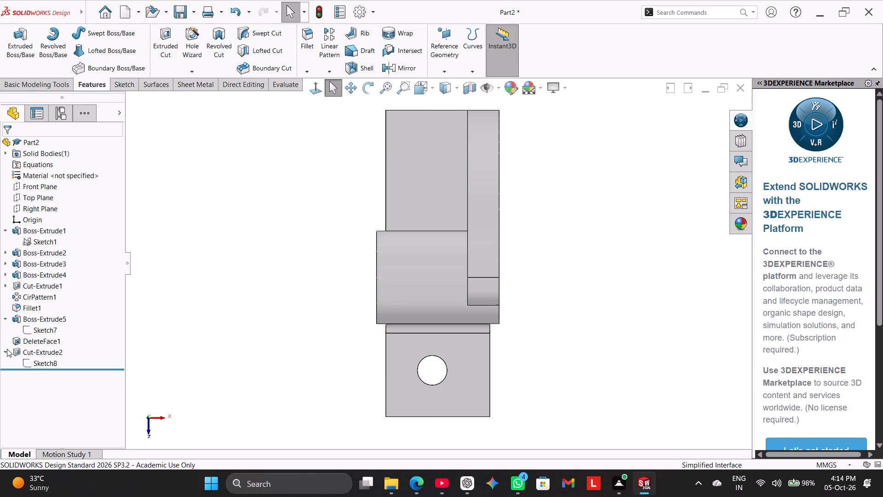
{"action": "left_click", "coordinate": [7, 321]}
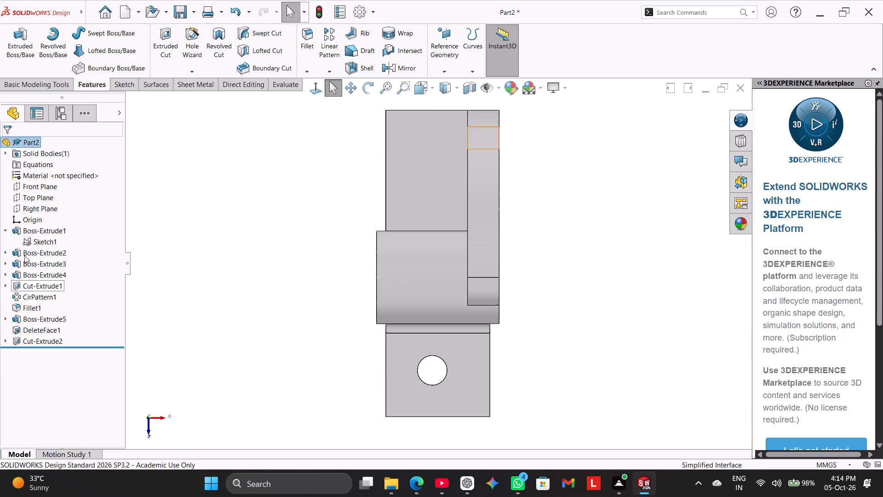
{"action": "left_click", "coordinate": [5, 230]}
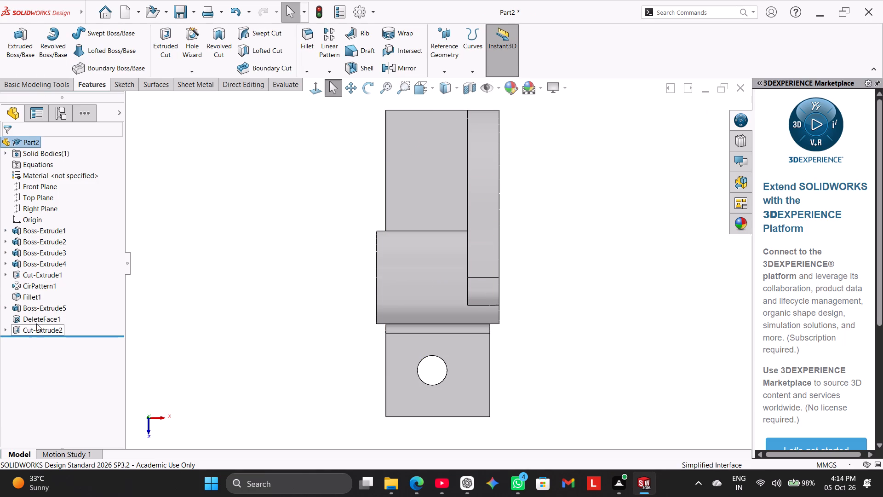
{"action": "right_click", "coordinate": [41, 328]}
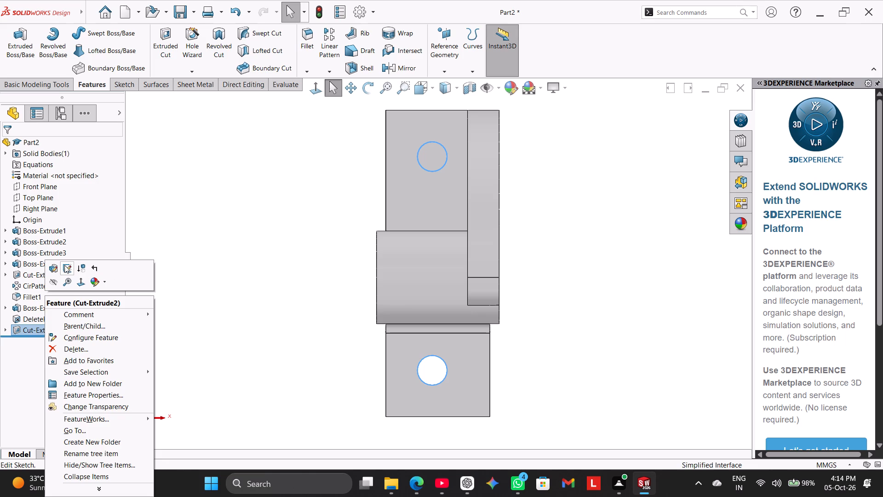
{"action": "left_click", "coordinate": [64, 265]}
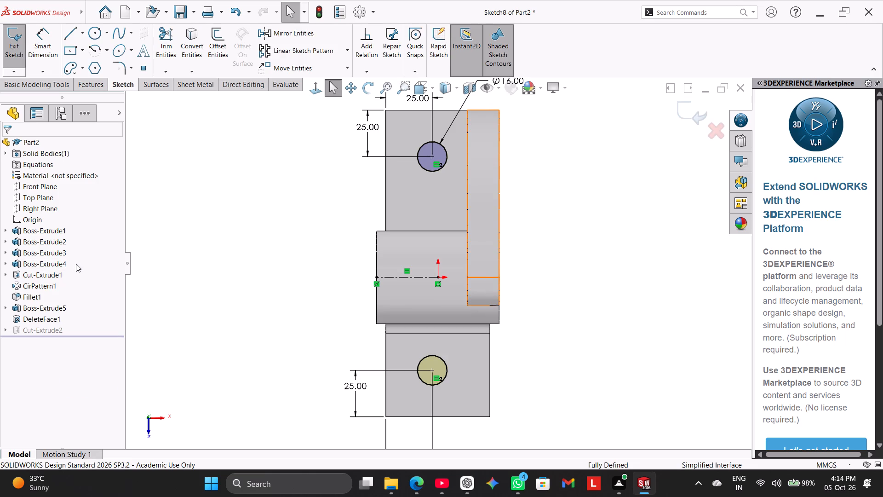
{"action": "scroll", "coordinate": [293, 268], "scroll_direction": "up", "scroll_amount": 1}
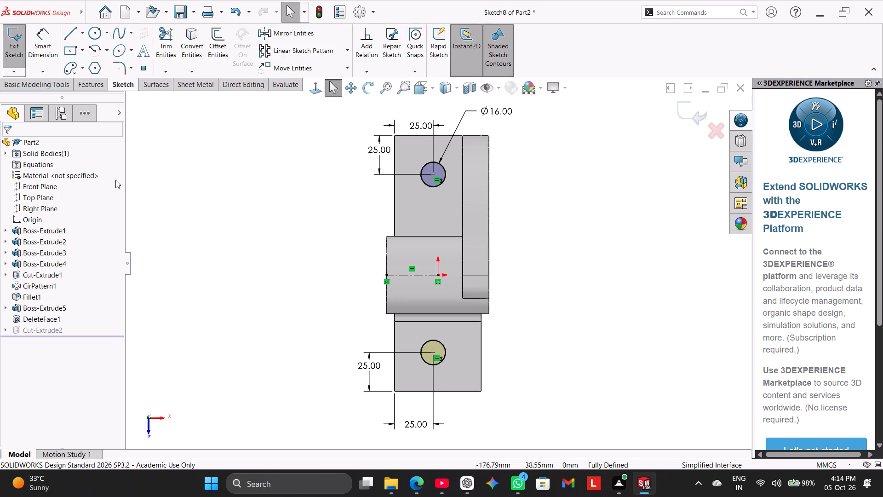
{"action": "left_click", "coordinate": [19, 58]}
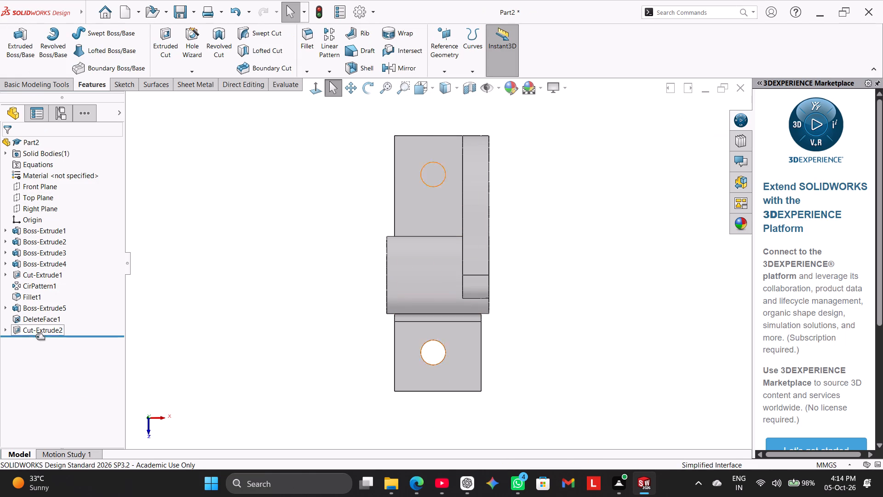
Edit the base-hole cut feature so that both sketch circles are its selected contours, keeping Up To Next.
{"action": "right_click", "coordinate": [36, 329]}
{"action": "left_click", "coordinate": [48, 269]}
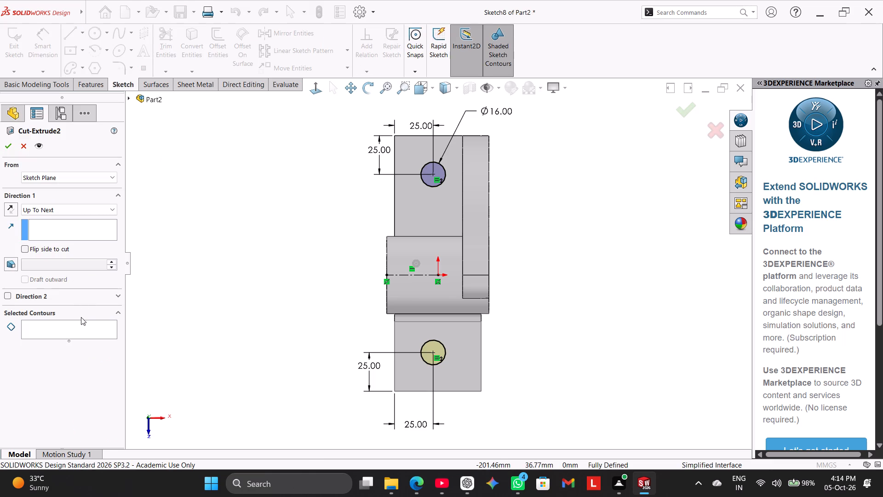
{"action": "left_click", "coordinate": [83, 326]}
{"action": "left_click", "coordinate": [434, 185]}
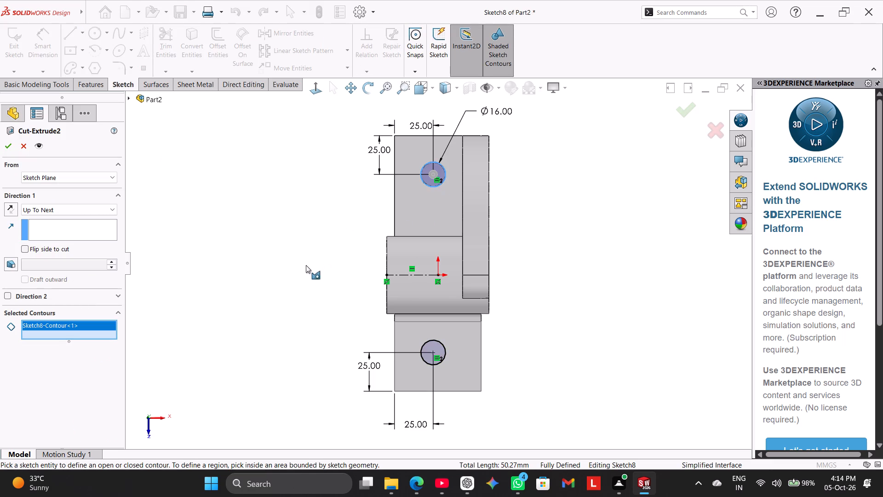
{"action": "scroll", "coordinate": [307, 262], "scroll_direction": "up", "scroll_amount": 1}
{"action": "middle_click_drag", "start_coordinate": [309, 260], "coordinate": [321, 192]}
{"action": "left_click", "coordinate": [419, 364]}
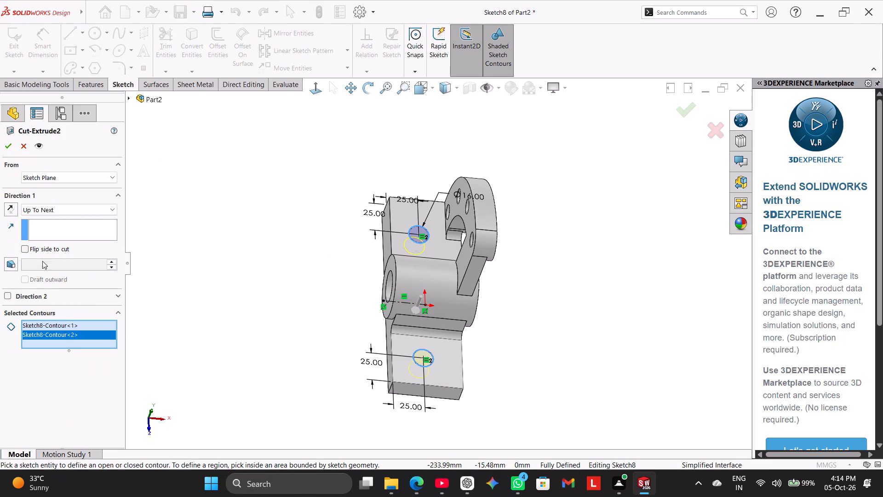
{"action": "left_click", "coordinate": [5, 144]}
{"action": "left_click", "coordinate": [157, 207]}
Inspect the base's ends and reopen the base-hole cut to check its two selected contours and preview.
{"action": "right_click_drag", "start_coordinate": [199, 277], "coordinate": [538, 67]}
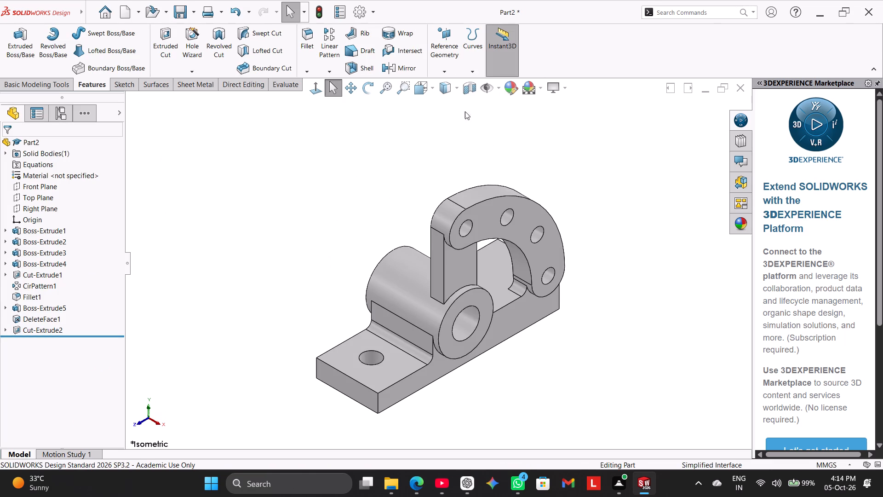
{"action": "middle_click_drag", "start_coordinate": [327, 168], "coordinate": [373, 276]}
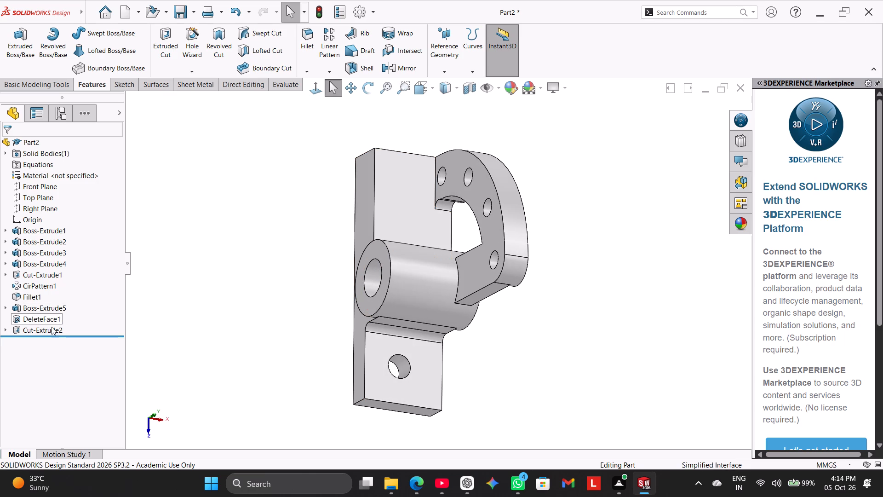
{"action": "right_click", "coordinate": [51, 328]}
{"action": "left_click", "coordinate": [60, 267]}
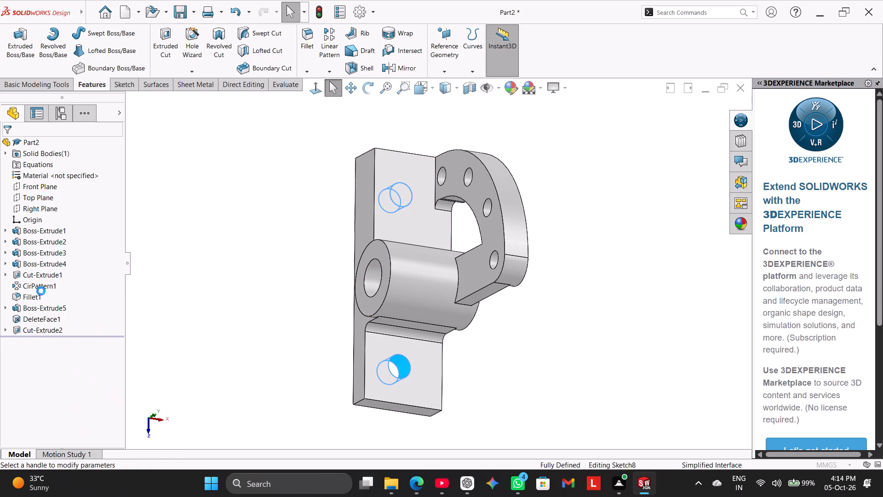
{"action": "left_click", "coordinate": [62, 334]}
{"action": "left_click", "coordinate": [81, 323]}
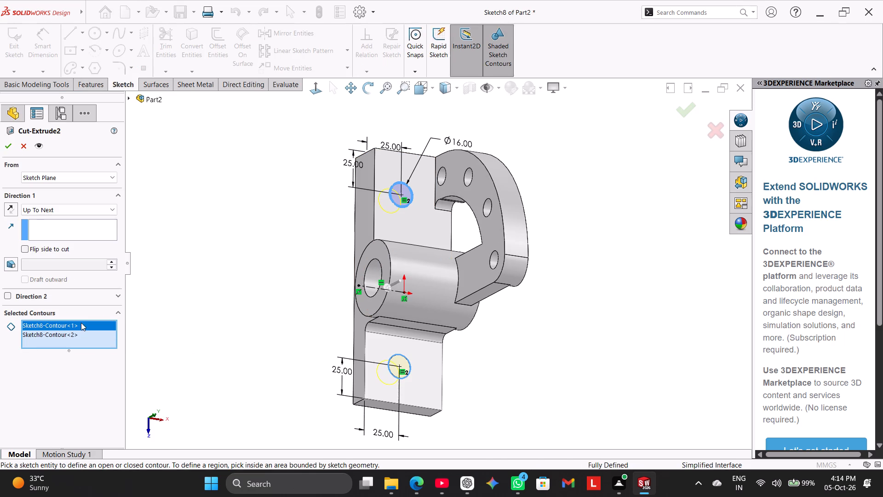
{"action": "middle_click_drag", "start_coordinate": [342, 253], "coordinate": [251, 268]}
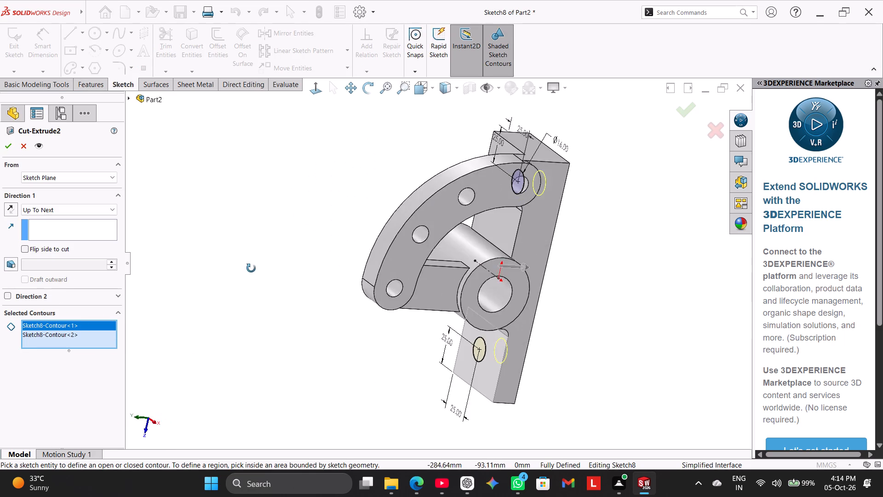
{"action": "middle_click_drag", "start_coordinate": [251, 268], "coordinate": [316, 292]}
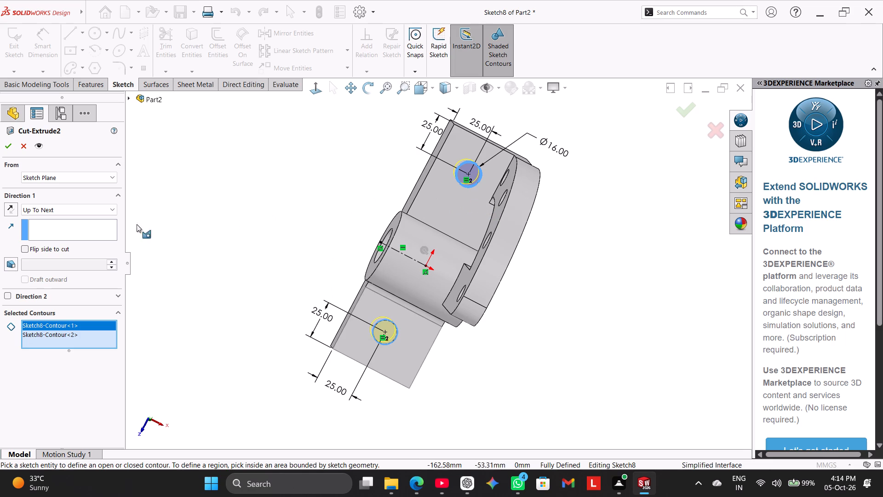
{"action": "left_click", "coordinate": [8, 145]}
{"action": "left_click_drag", "start_coordinate": [211, 210], "coordinate": [214, 210]}
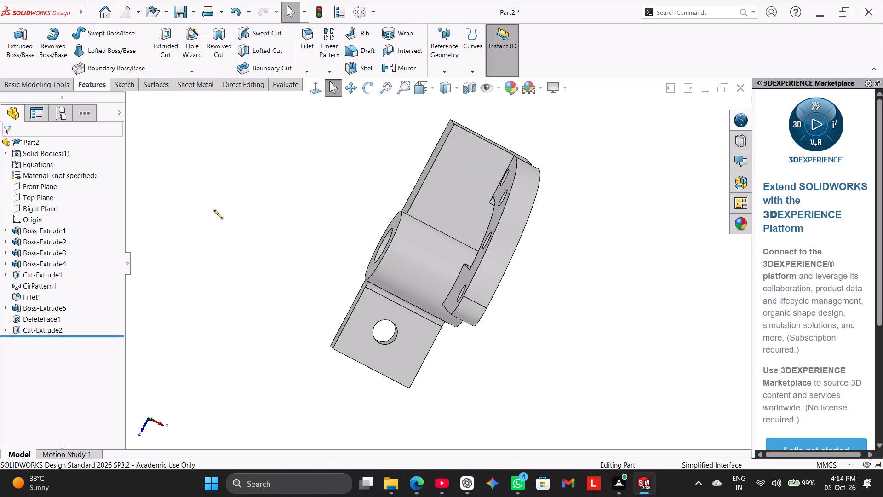
{"action": "left_click_drag", "start_coordinate": [214, 210], "coordinate": [218, 206]}
{"action": "middle_click_drag", "start_coordinate": [260, 200], "coordinate": [263, 190]}
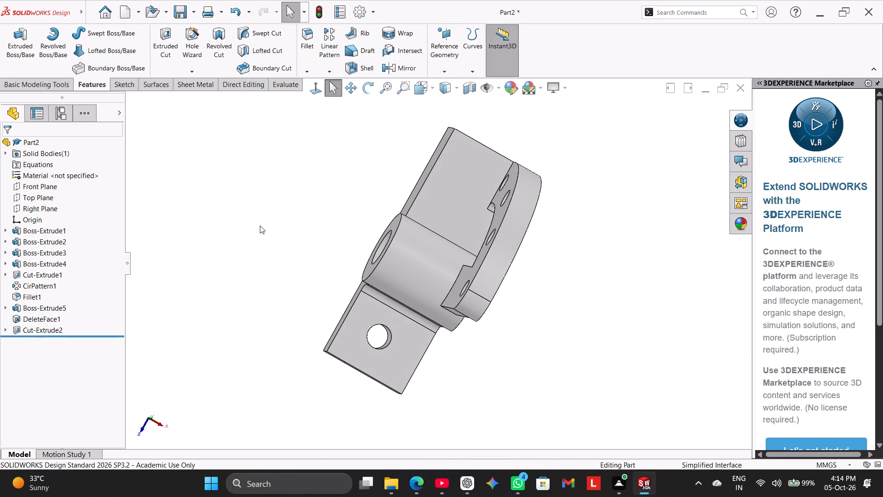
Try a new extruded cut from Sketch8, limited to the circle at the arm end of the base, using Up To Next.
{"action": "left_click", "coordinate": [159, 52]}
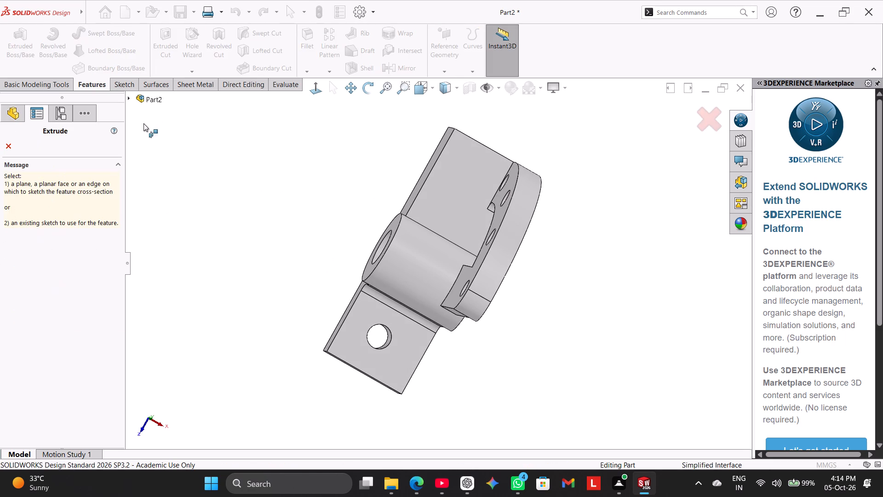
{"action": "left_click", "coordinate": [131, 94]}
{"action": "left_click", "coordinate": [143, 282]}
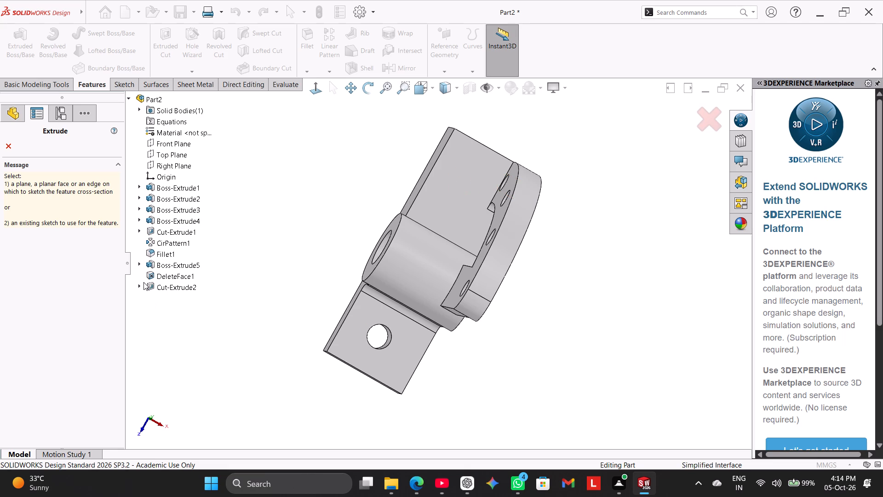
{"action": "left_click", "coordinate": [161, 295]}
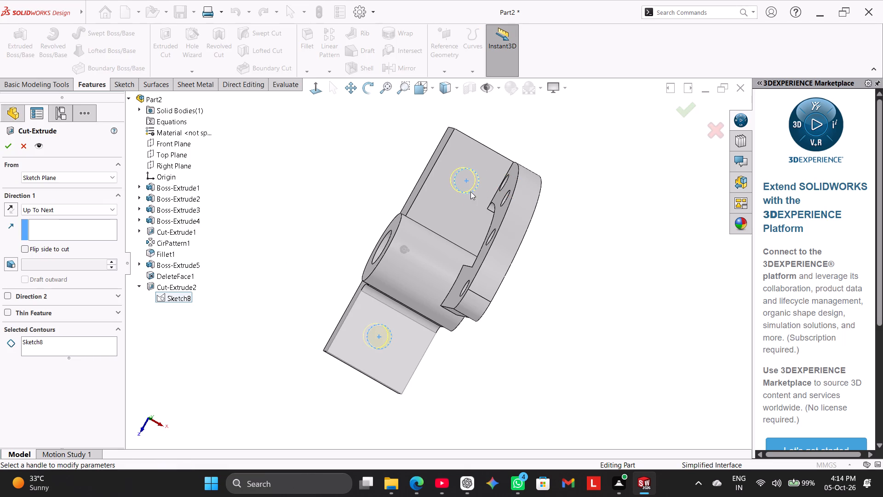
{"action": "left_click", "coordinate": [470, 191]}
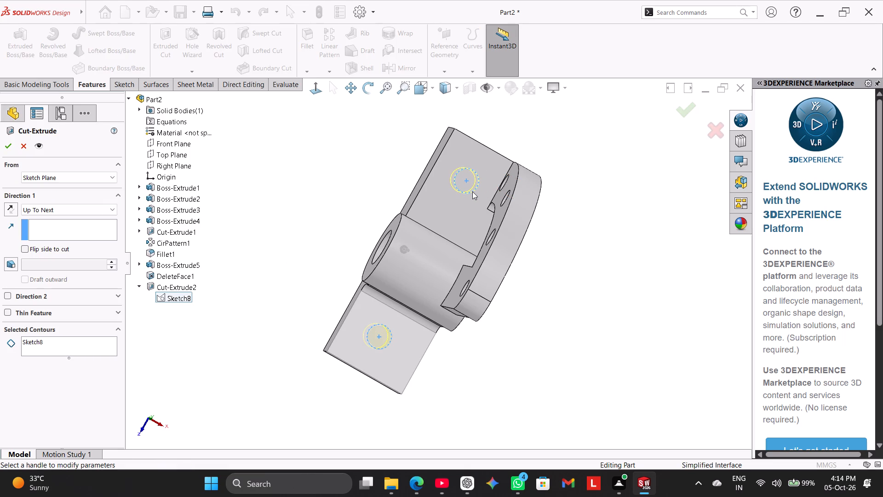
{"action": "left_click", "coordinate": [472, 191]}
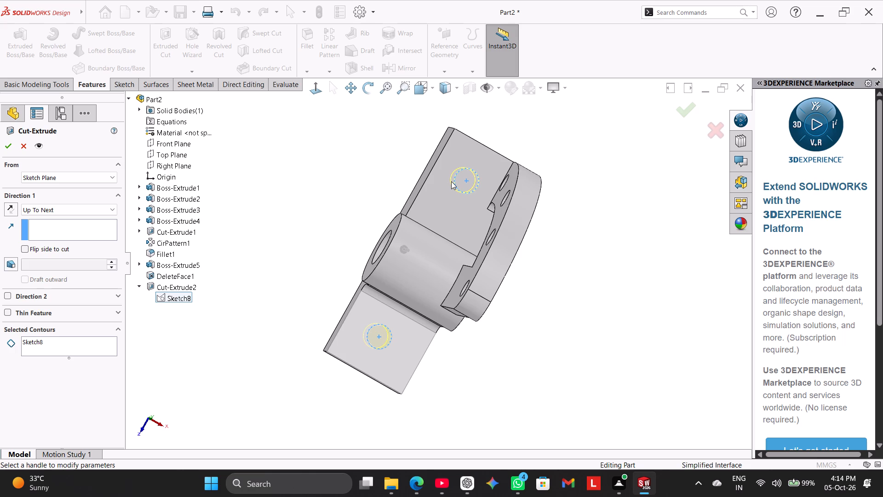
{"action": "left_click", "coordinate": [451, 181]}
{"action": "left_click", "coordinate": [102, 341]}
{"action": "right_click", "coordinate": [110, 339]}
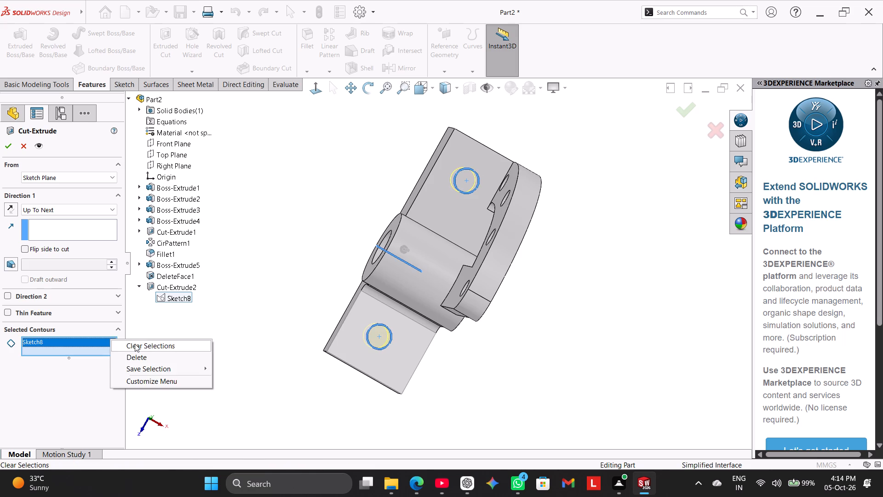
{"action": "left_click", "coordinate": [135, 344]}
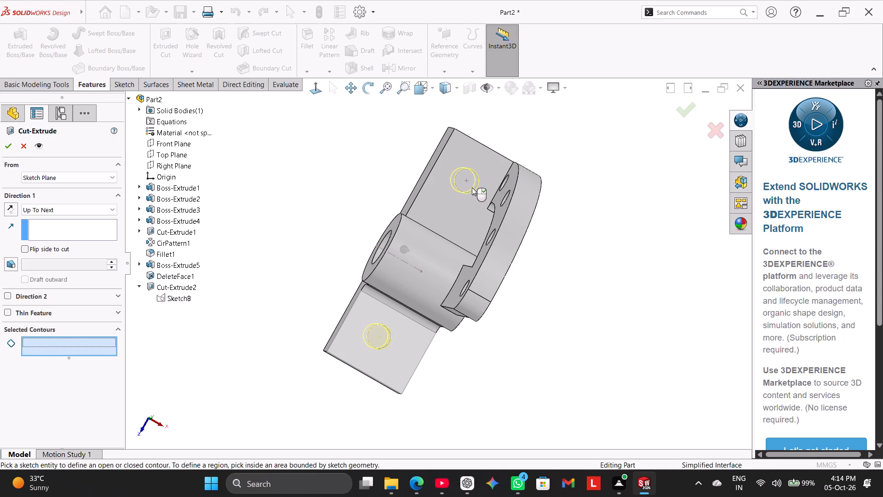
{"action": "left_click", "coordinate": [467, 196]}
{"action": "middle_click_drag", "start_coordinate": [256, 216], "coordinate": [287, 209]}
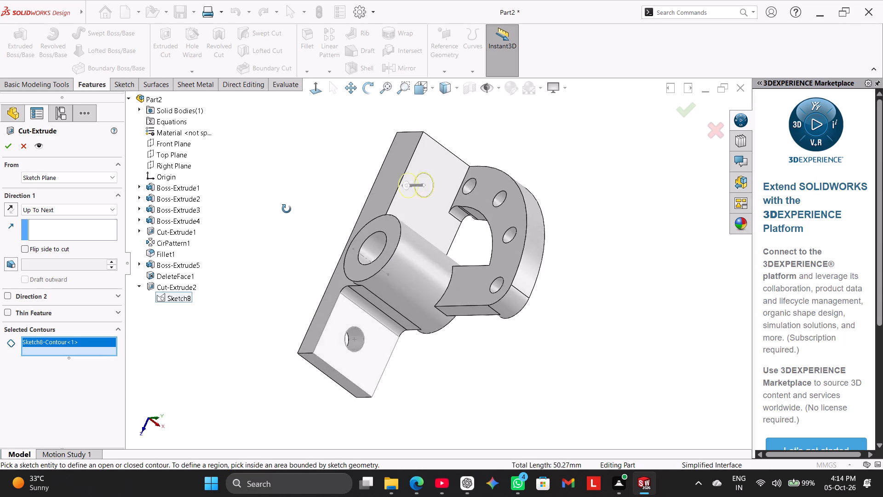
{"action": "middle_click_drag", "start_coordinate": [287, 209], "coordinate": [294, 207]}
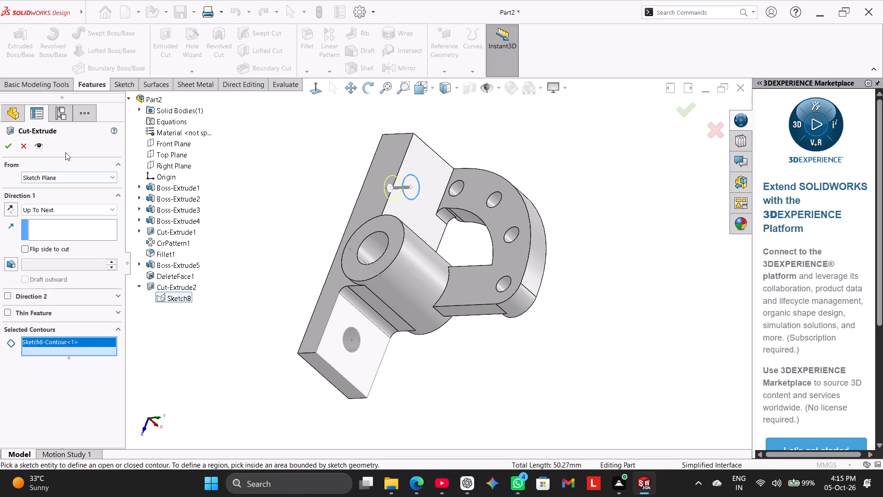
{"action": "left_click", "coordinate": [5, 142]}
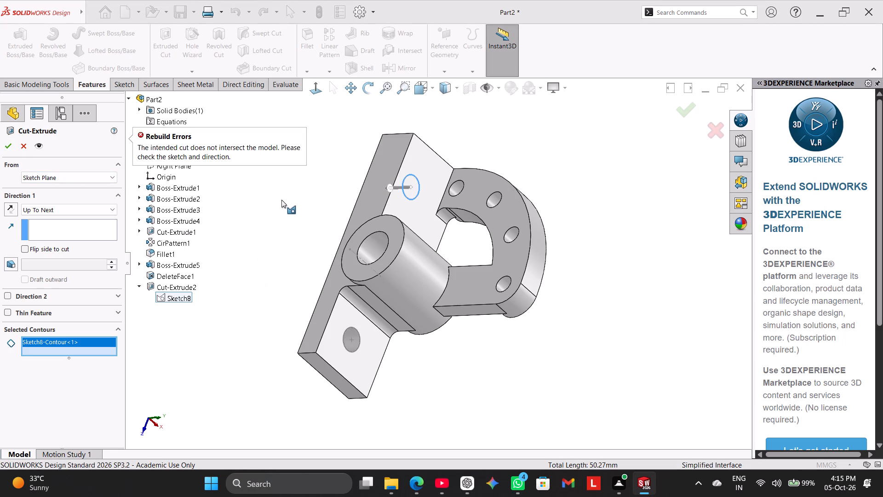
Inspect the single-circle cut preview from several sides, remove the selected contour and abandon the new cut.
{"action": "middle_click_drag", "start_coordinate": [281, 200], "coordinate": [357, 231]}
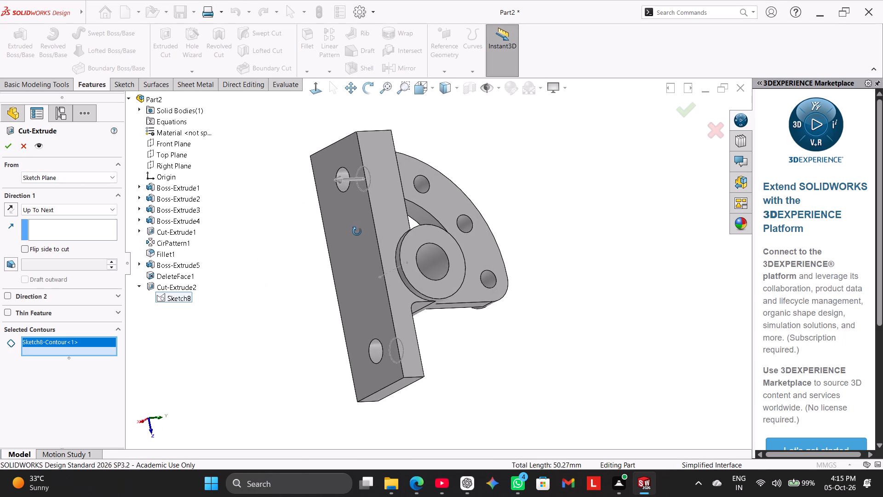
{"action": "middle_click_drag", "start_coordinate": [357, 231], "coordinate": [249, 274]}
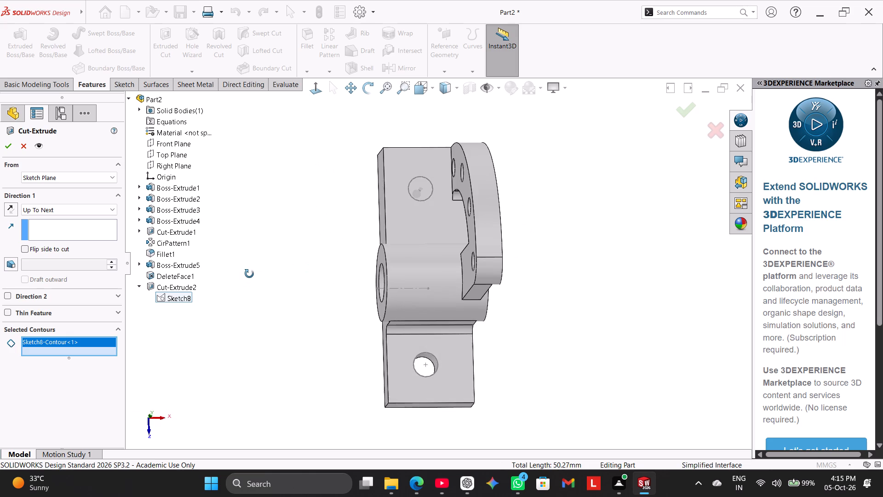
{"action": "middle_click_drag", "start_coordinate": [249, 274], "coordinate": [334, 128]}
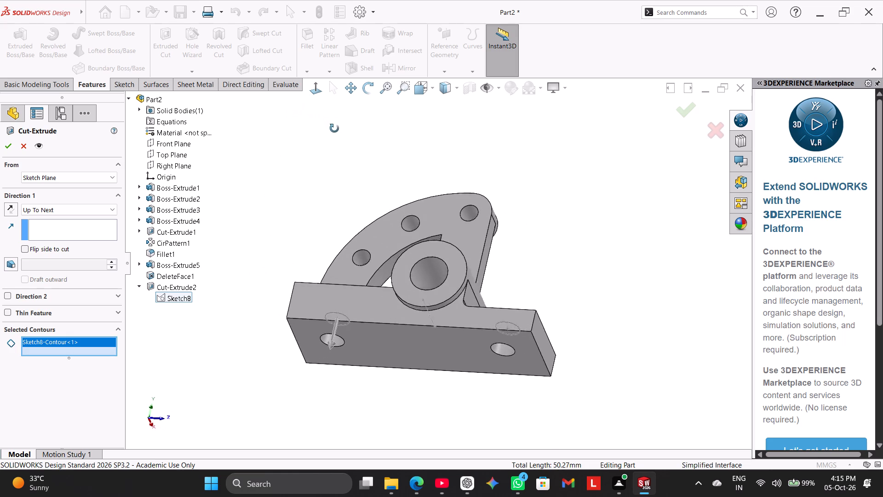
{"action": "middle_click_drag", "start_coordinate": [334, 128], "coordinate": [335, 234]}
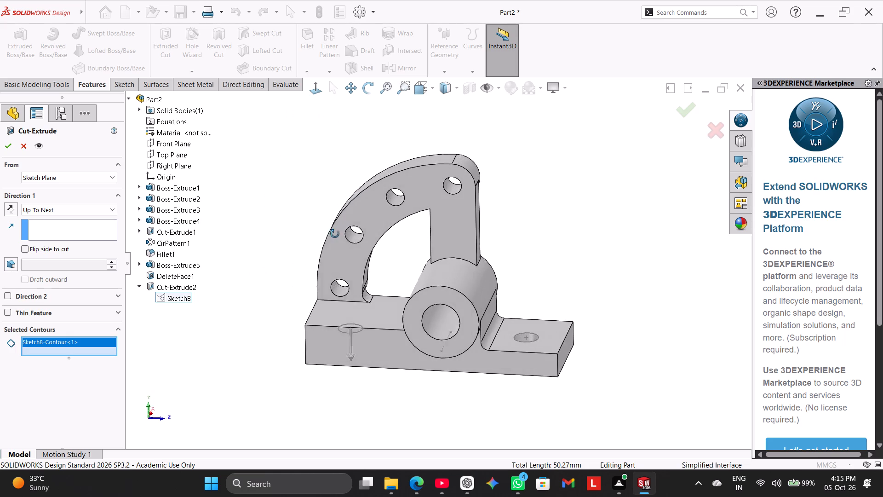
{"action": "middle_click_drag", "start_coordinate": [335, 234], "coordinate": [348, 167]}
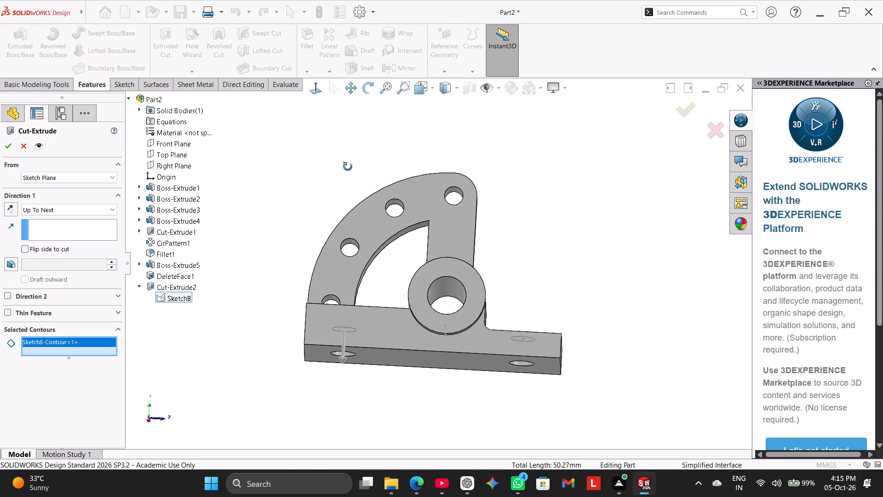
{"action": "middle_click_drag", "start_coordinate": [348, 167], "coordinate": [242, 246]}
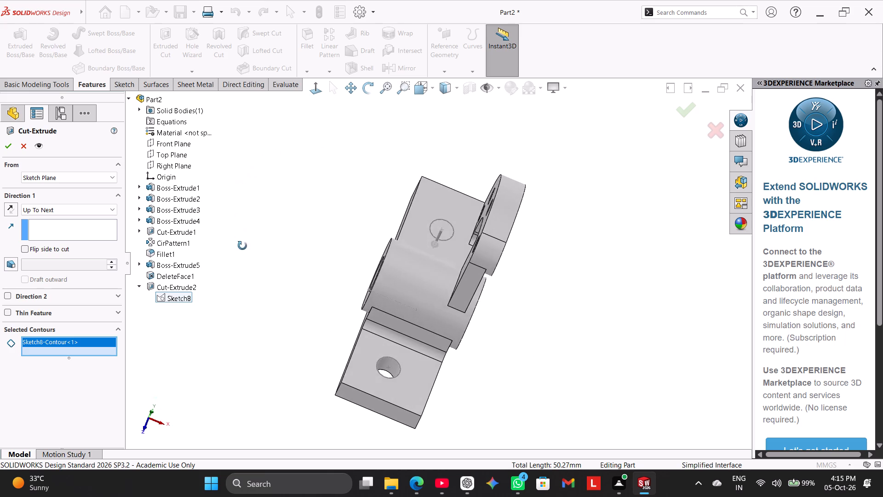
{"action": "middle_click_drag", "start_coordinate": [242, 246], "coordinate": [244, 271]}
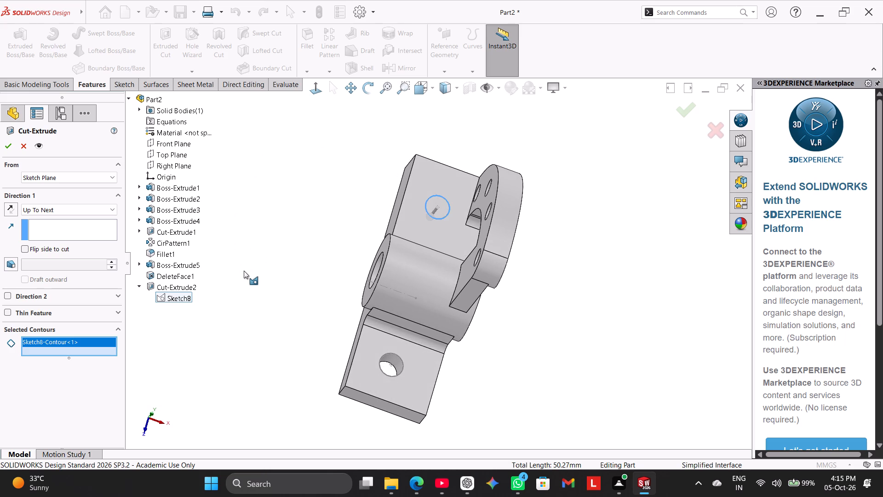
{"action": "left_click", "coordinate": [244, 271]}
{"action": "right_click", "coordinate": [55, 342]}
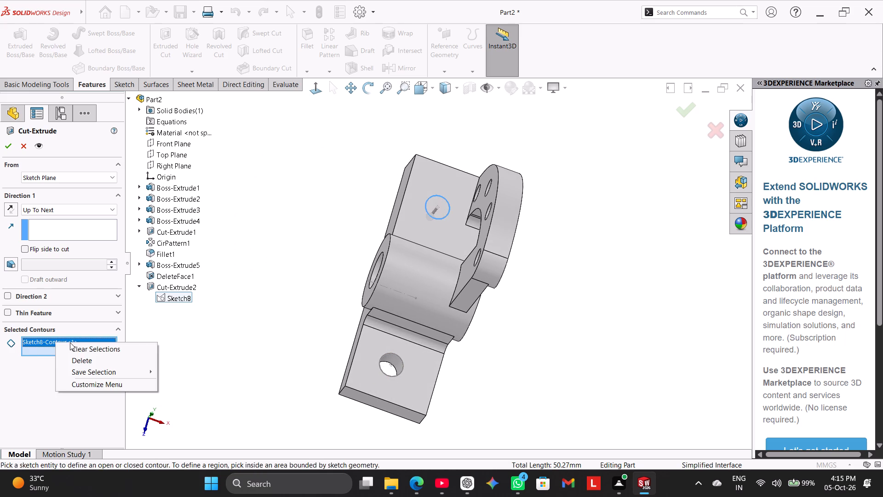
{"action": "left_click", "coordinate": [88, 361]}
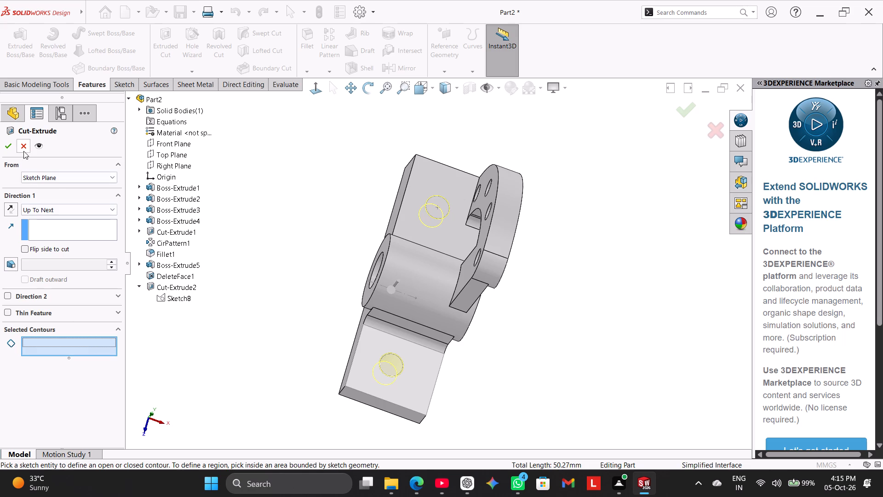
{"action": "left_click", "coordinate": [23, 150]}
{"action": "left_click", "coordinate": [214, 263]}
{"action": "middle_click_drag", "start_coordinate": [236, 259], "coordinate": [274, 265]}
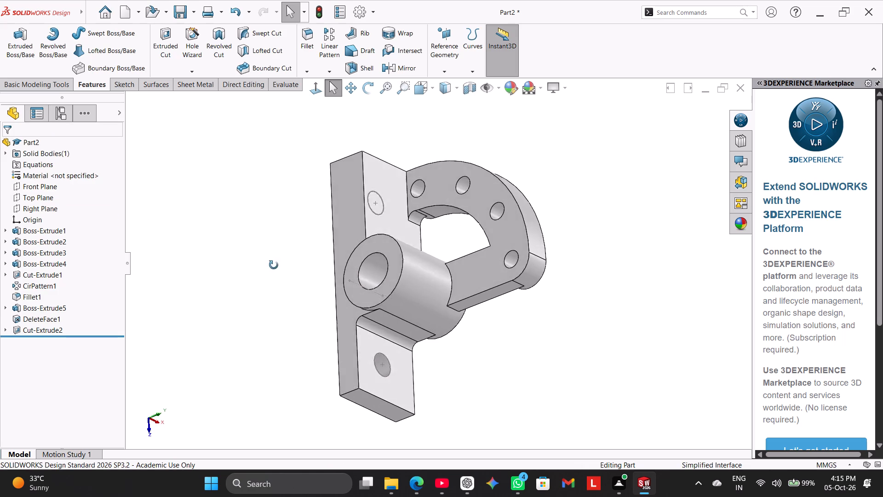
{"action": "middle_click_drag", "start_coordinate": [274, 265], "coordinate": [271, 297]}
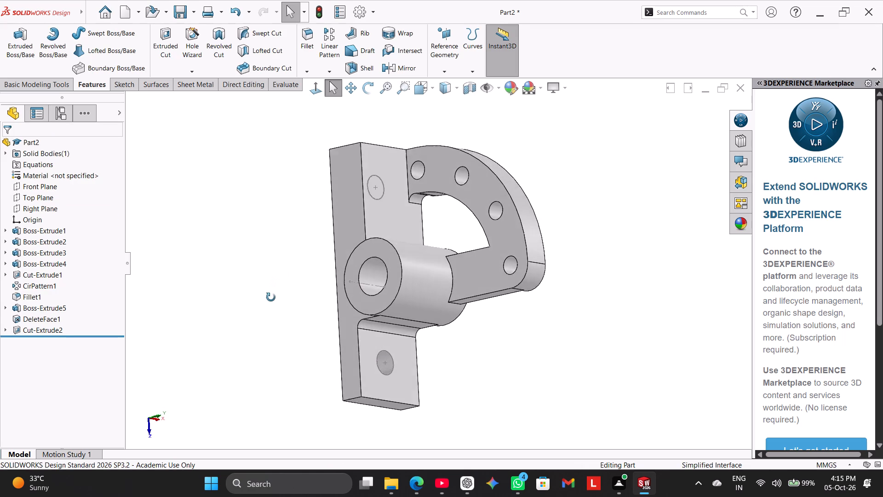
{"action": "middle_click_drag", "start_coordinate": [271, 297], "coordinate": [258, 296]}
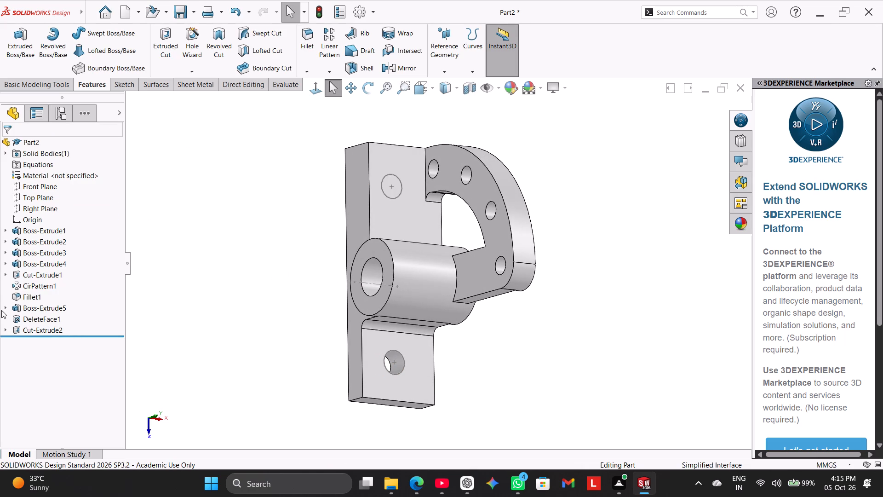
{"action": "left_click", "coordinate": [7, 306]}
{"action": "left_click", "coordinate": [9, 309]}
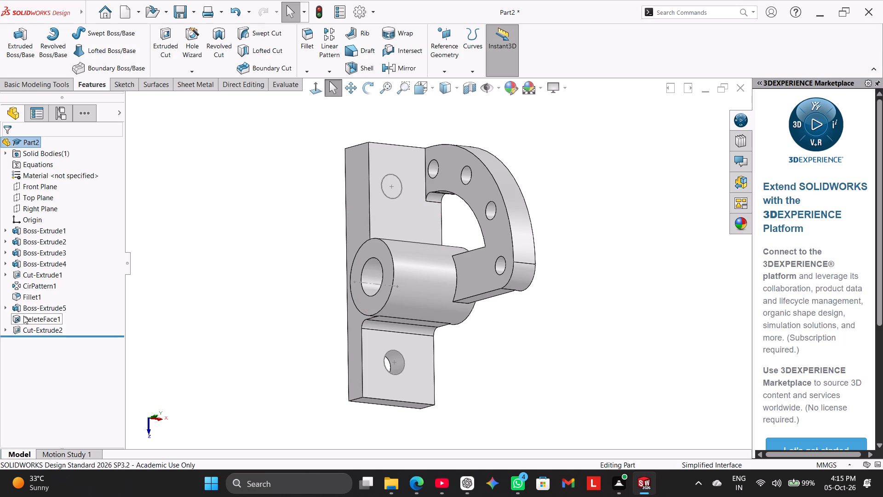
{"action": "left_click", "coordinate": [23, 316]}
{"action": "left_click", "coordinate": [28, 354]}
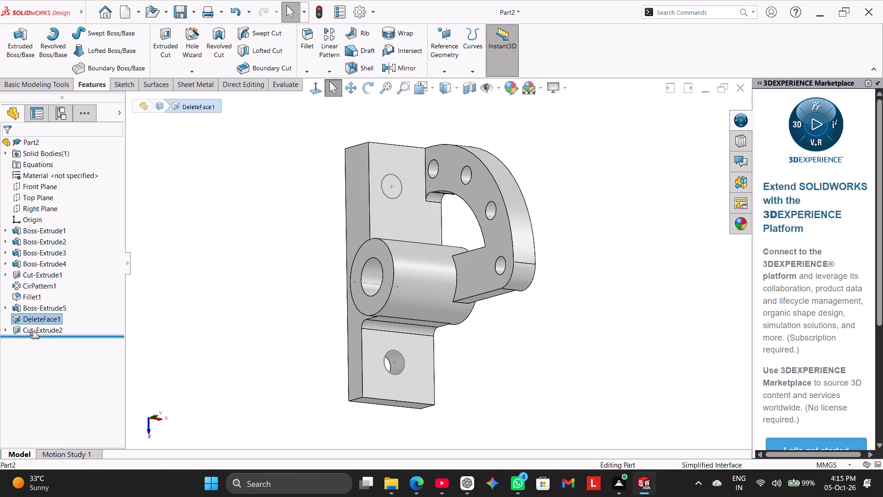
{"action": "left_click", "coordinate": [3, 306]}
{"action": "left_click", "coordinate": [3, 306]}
Edit the existing base-hole cut feature, setting its end condition to Through All - Both for the two circle contours.
{"action": "right_click", "coordinate": [28, 328]}
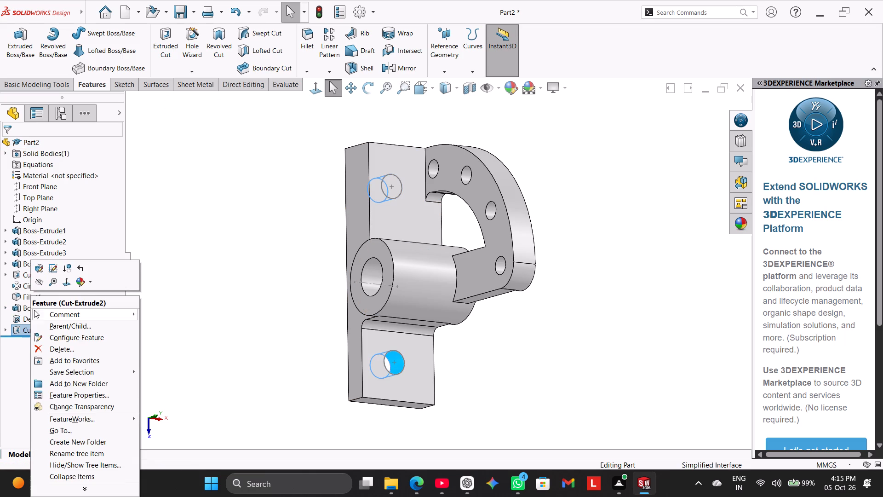
{"action": "left_click", "coordinate": [42, 266]}
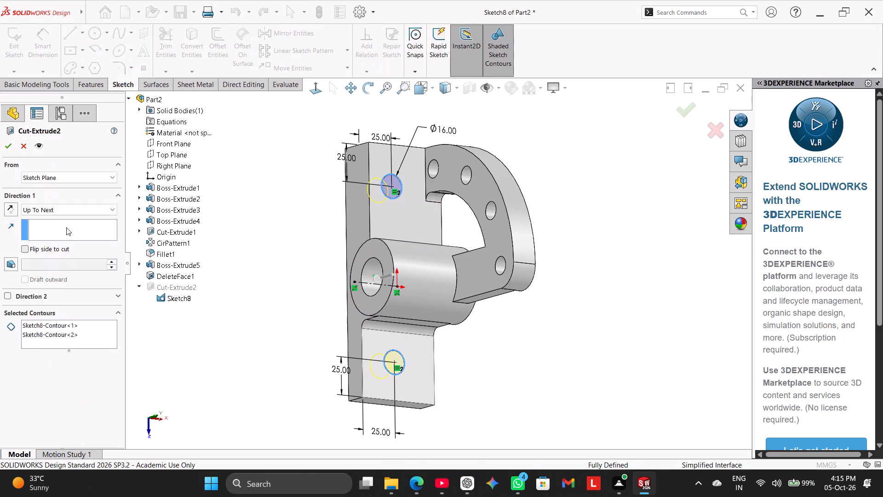
{"action": "left_click", "coordinate": [67, 207]}
{"action": "left_click", "coordinate": [69, 234]}
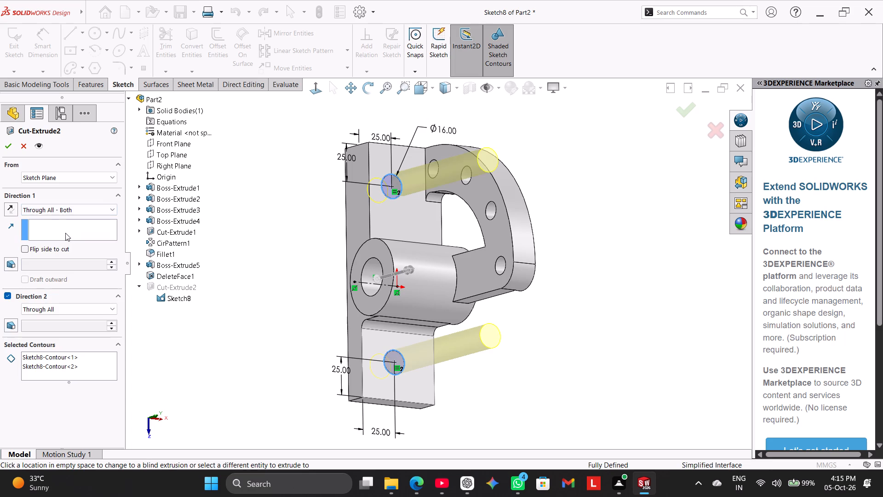
{"action": "left_click", "coordinate": [49, 212]}
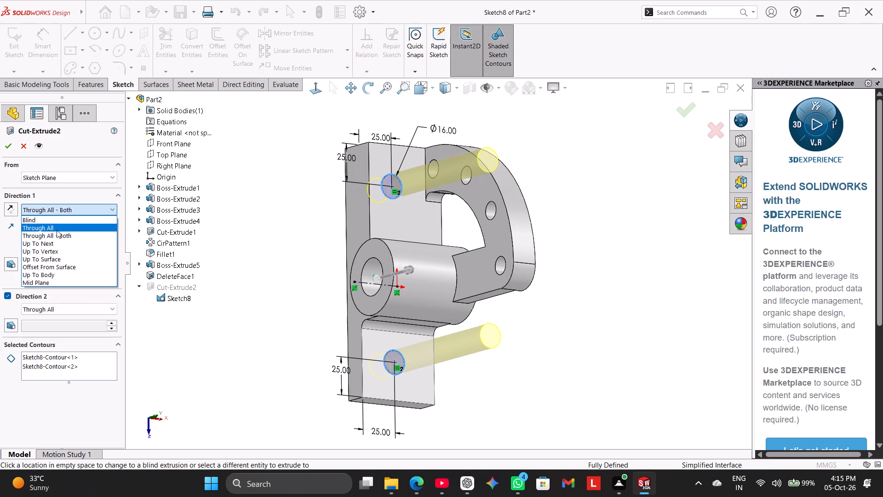
{"action": "left_click", "coordinate": [57, 230]}
{"action": "left_click", "coordinate": [59, 211]}
{"action": "left_click", "coordinate": [59, 235]}
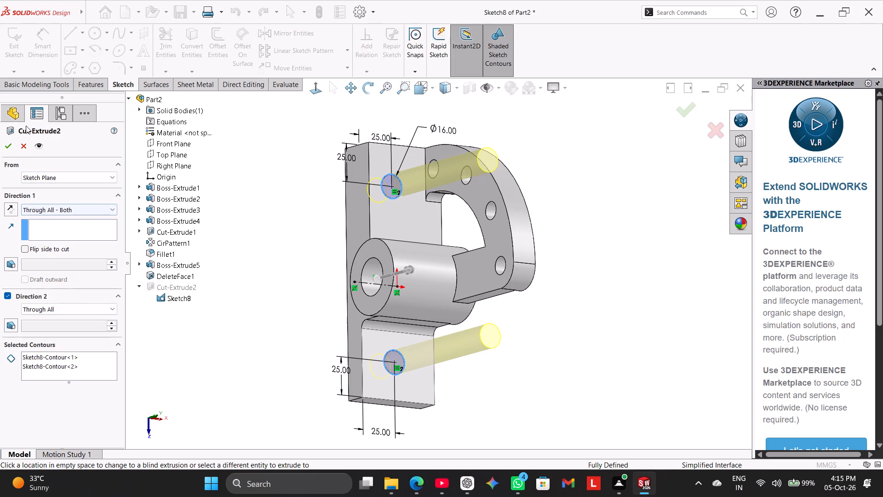
{"action": "left_click", "coordinate": [7, 150]}
Examine the holes at both ends of the base in isometric and rotated views.
{"action": "left_click", "coordinate": [147, 224]}
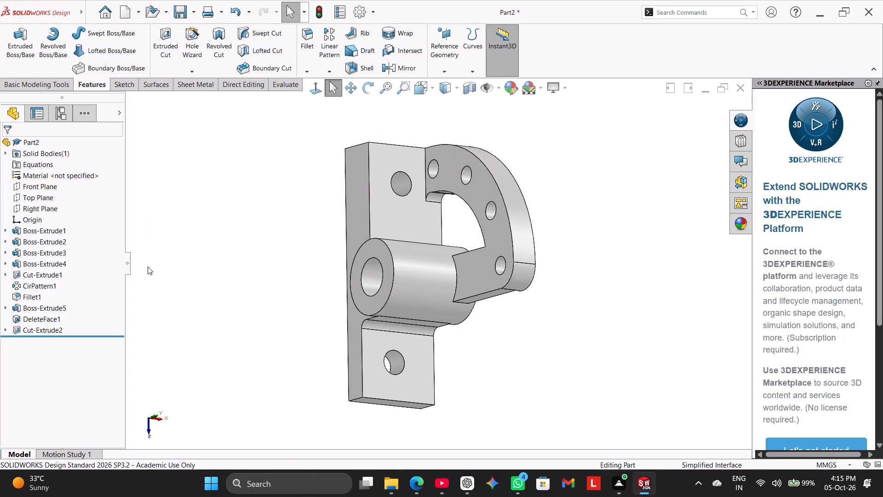
{"action": "right_click_drag", "start_coordinate": [154, 269], "coordinate": [260, 196]}
{"action": "left_click", "coordinate": [269, 185]}
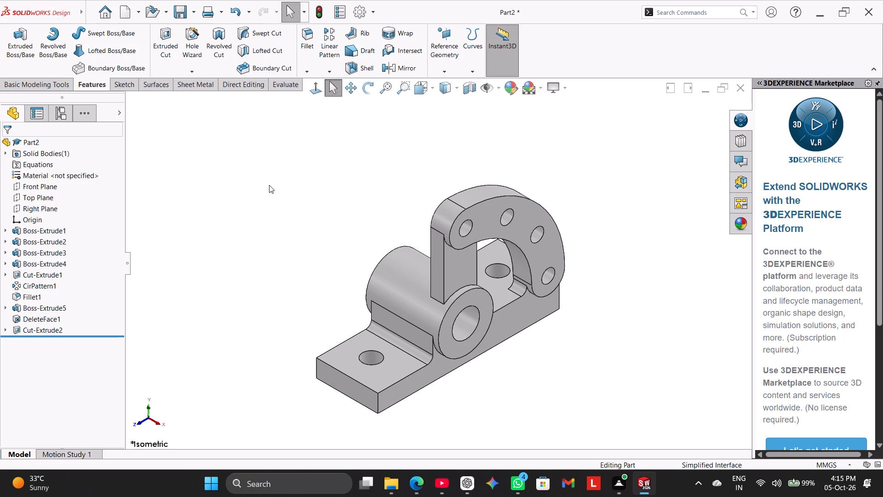
{"action": "left_click_drag", "start_coordinate": [275, 203], "coordinate": [315, 254]}
{"action": "middle_click_drag", "start_coordinate": [313, 203], "coordinate": [366, 272]}
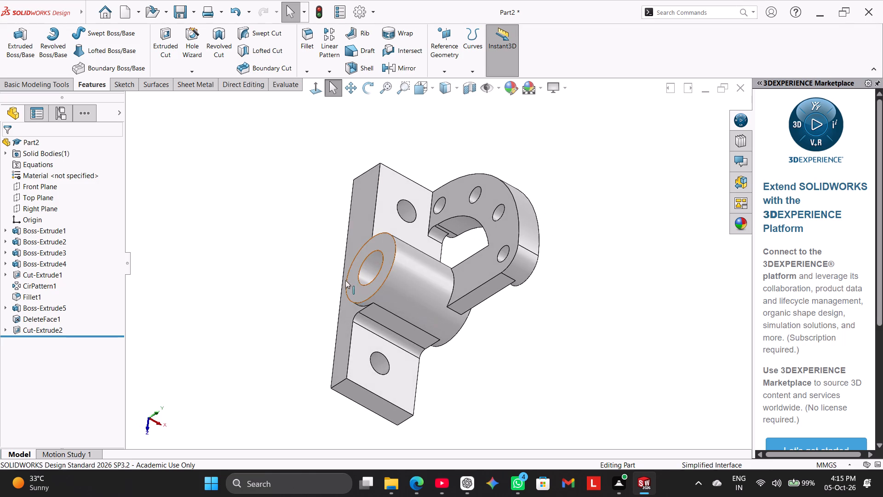
{"action": "middle_click_drag", "start_coordinate": [313, 278], "coordinate": [346, 303]}
{"action": "right_click_drag", "start_coordinate": [268, 248], "coordinate": [325, 196]}
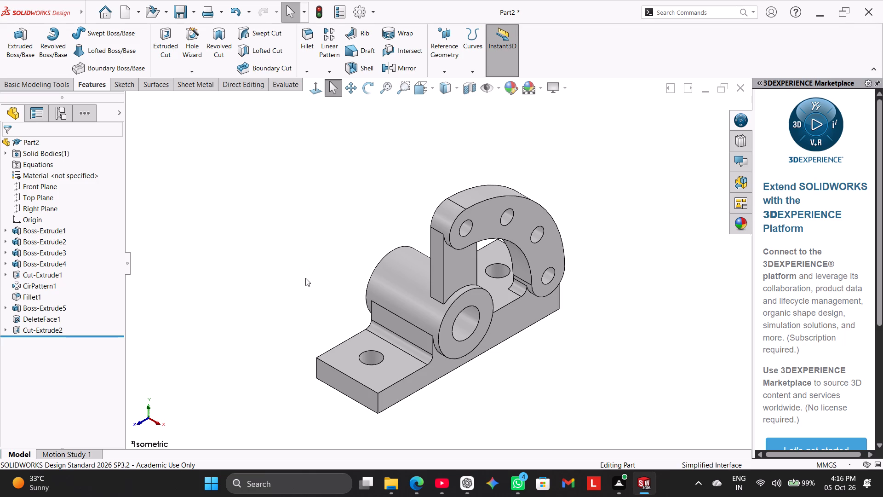
Edit the existing 5 mm base fillet, adding the inner base edge beside the cylinder on the arm side as a third edge.
{"action": "right_click", "coordinate": [40, 295]}
{"action": "left_click", "coordinate": [49, 254]}
{"action": "middle_click_drag", "start_coordinate": [318, 410], "coordinate": [313, 406]}
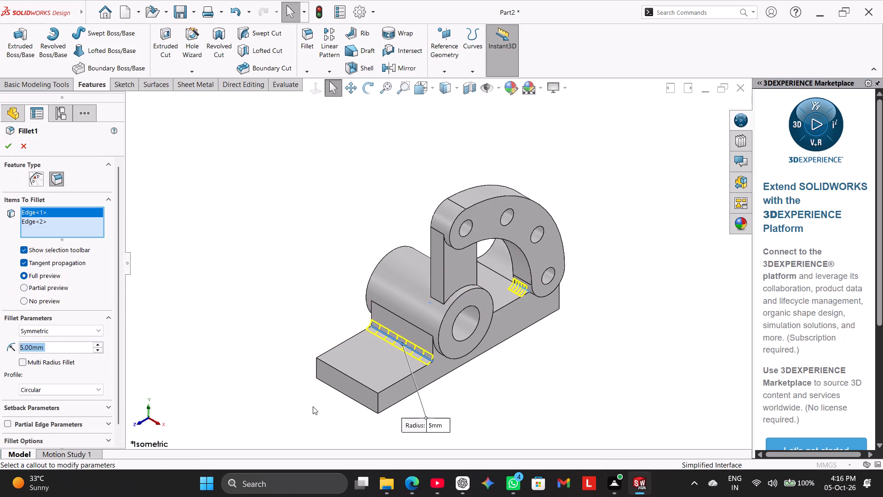
{"action": "middle_click_drag", "start_coordinate": [313, 406], "coordinate": [235, 368]}
{"action": "middle_click_drag", "start_coordinate": [235, 368], "coordinate": [230, 429]}
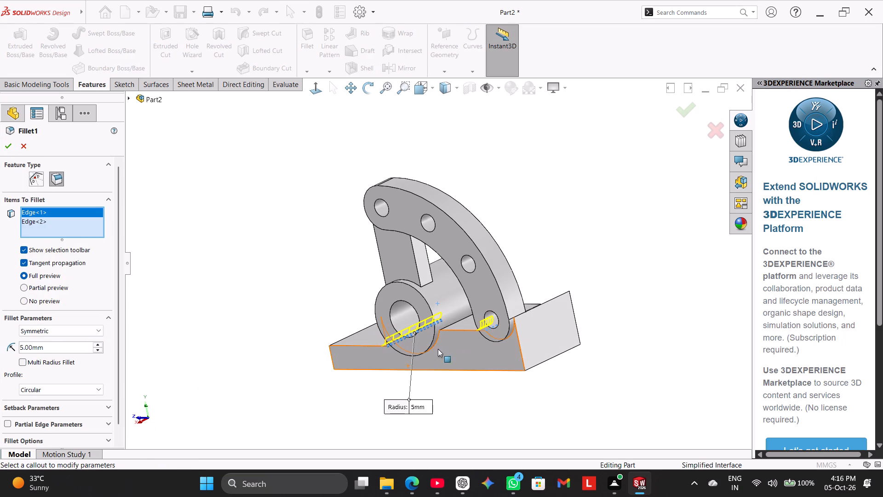
{"action": "left_click", "coordinate": [454, 324]}
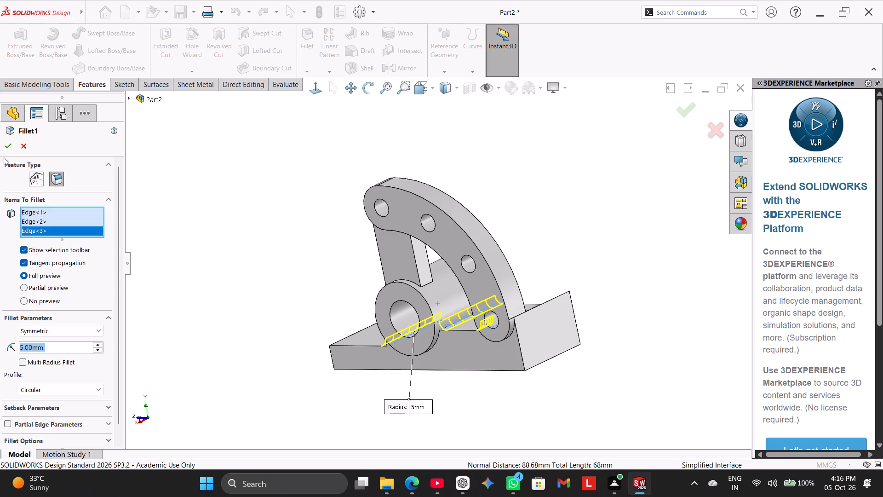
{"action": "left_click", "coordinate": [5, 147]}
Save the part in isometric view as Arc Plate Hinge Support, a SOLIDWORKS Part file in the Work folder.
{"action": "right_click_drag", "start_coordinate": [270, 285], "coordinate": [474, 122]}
{"action": "middle_click_drag", "start_coordinate": [390, 257], "coordinate": [378, 256]}
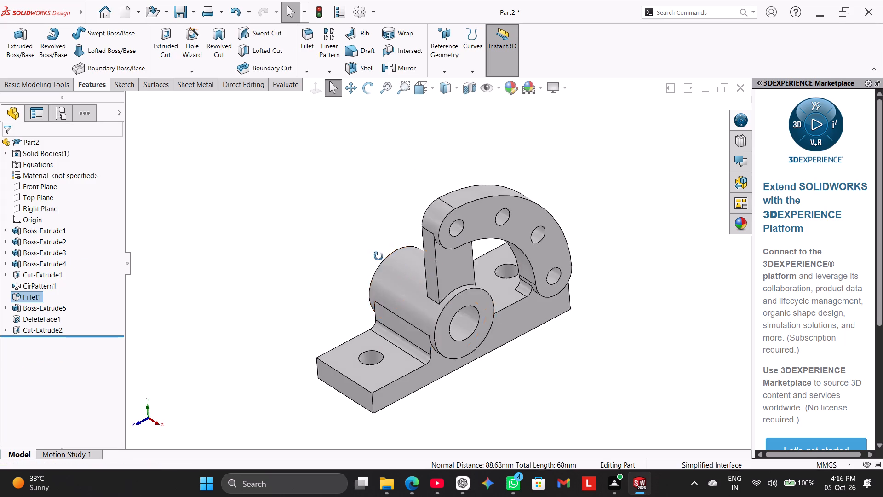
{"action": "middle_click_drag", "start_coordinate": [378, 256], "coordinate": [330, 255]}
{"action": "scroll", "coordinate": [330, 260], "scroll_direction": "down", "scroll_amount": 1}
{"action": "right_click_drag", "start_coordinate": [294, 319], "coordinate": [473, 181]}
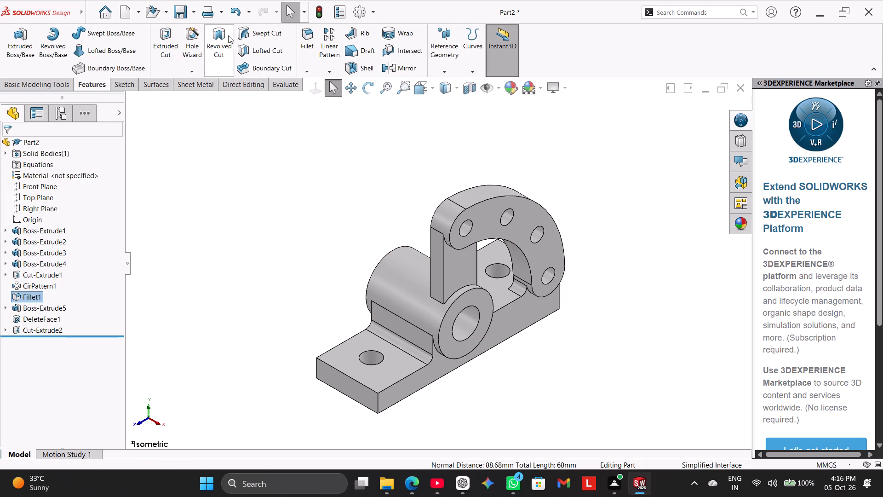
{"action": "left_click", "coordinate": [191, 15]}
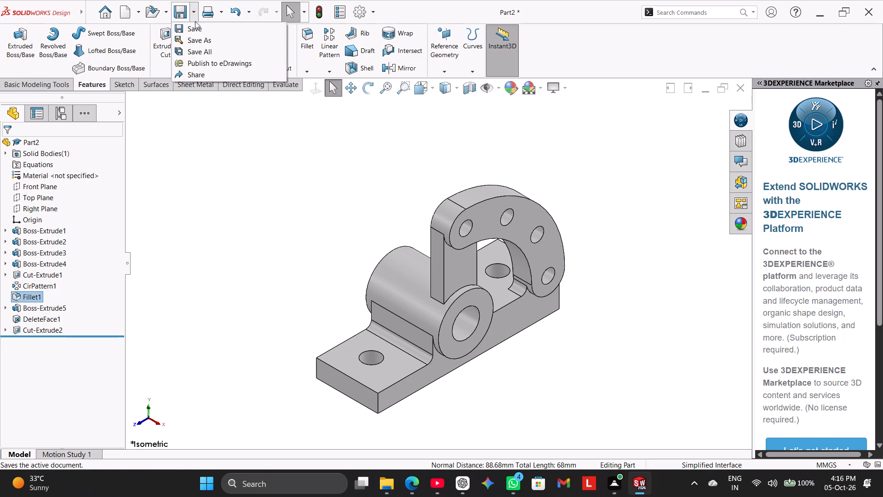
{"action": "left_click", "coordinate": [206, 35]}
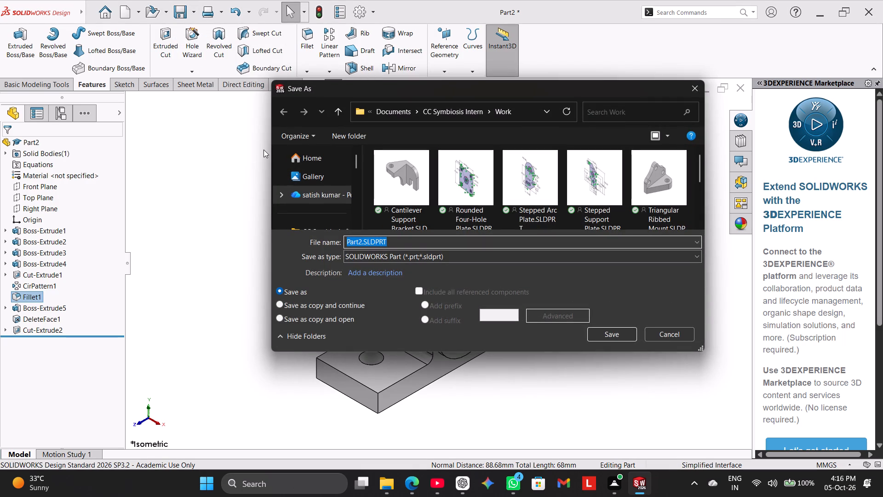
{"action": "key", "text": "ctrl+v"}
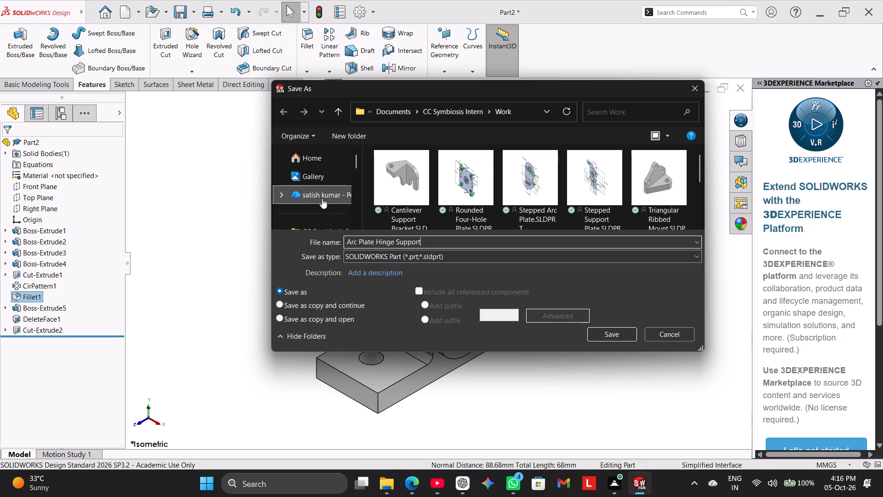
{"action": "left_click", "coordinate": [596, 340]}
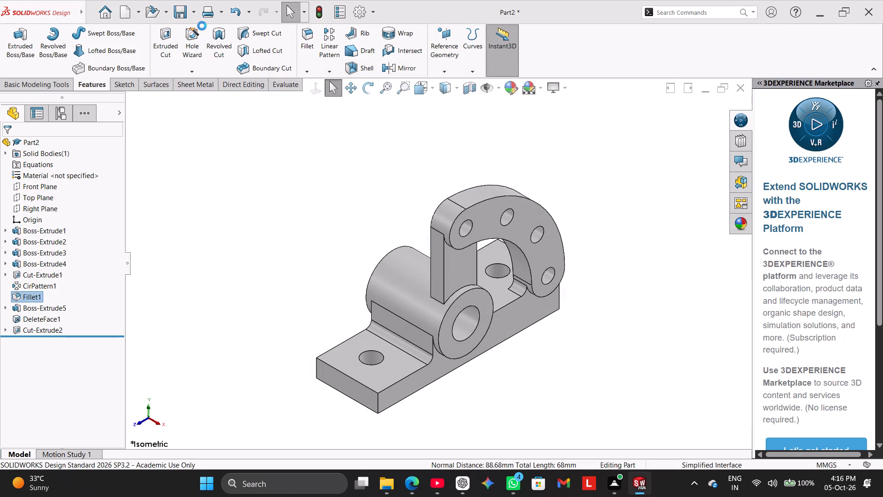
Save an Adobe Portable Document Format (PDF) version of the Arc Plate Hinge Support part.
{"action": "left_click", "coordinate": [195, 12]}
{"action": "left_click", "coordinate": [206, 36]}
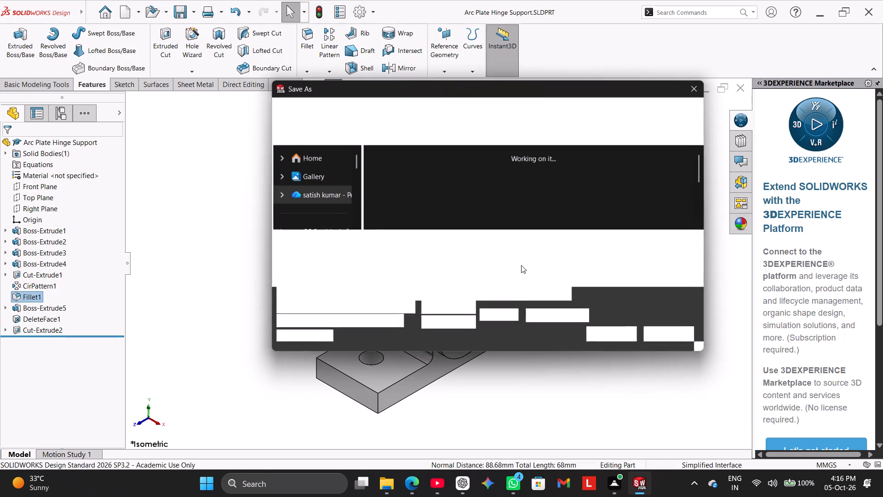
{"action": "left_click", "coordinate": [510, 259]}
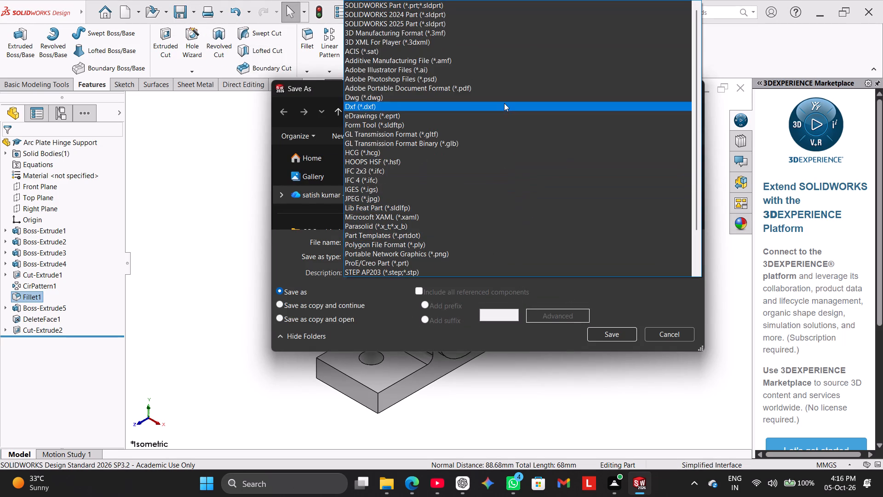
{"action": "left_click", "coordinate": [504, 91]}
{"action": "left_click", "coordinate": [624, 355]}
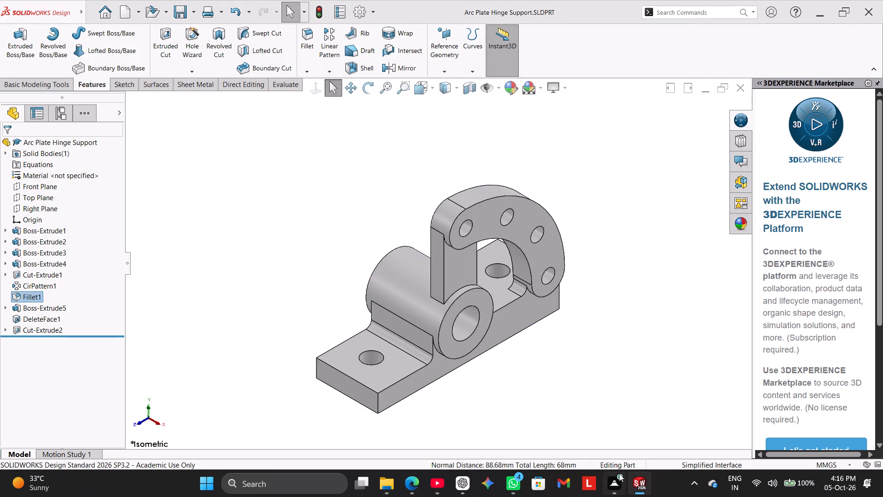